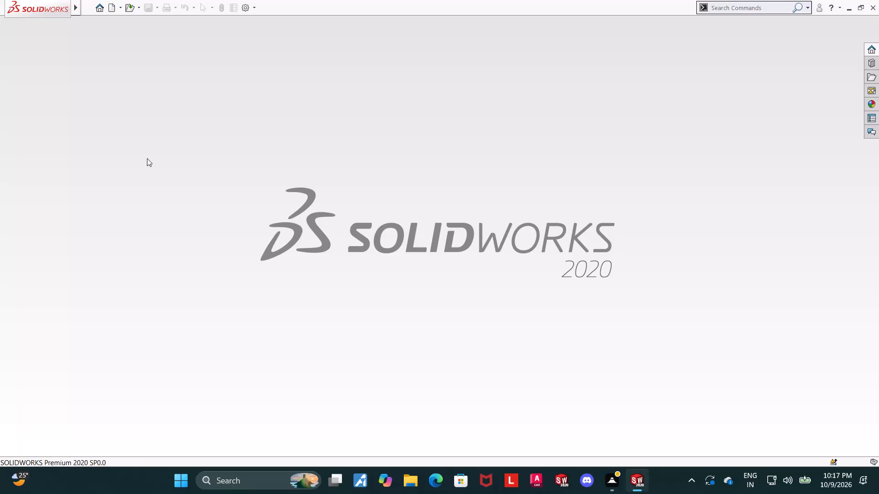
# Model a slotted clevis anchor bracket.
# Create a new part document.
pyautogui.click(112, 7)
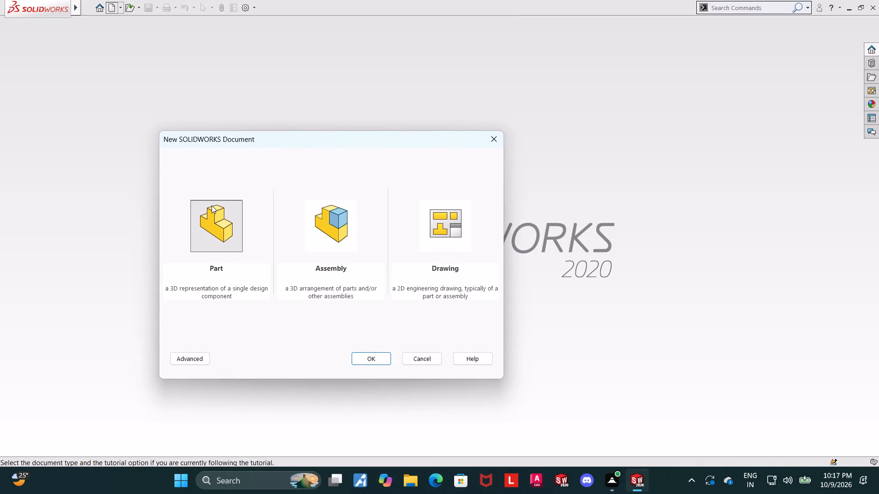
pyautogui.doubleClick(212, 205)
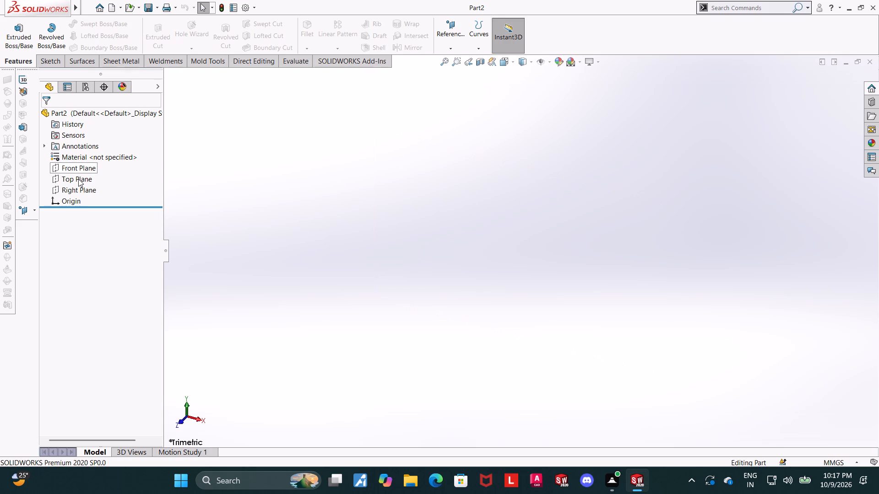
# Open a new sketch on the Top Plane.
pyautogui.click(78, 179)
pyautogui.click(78, 179)
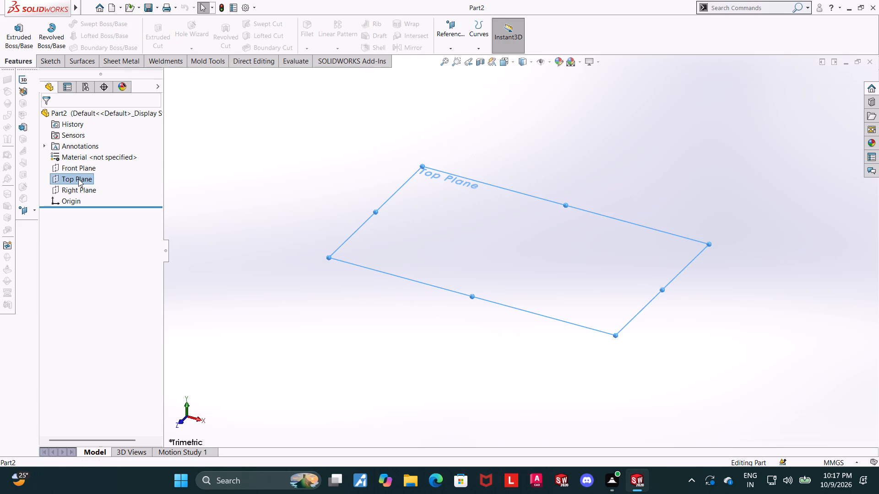
pyautogui.click(85, 165)
pyautogui.click(86, 182)
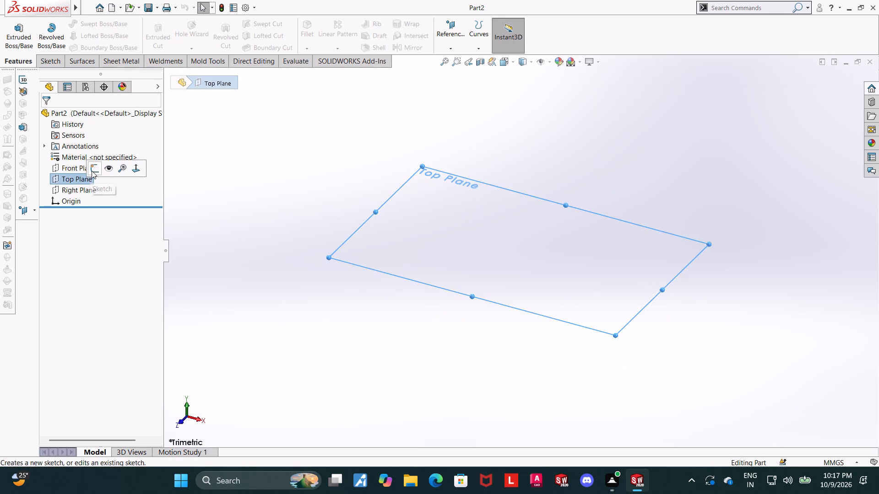
pyautogui.click(92, 171)
# Sketch a four-line rectangular outline from the origin, about 82 mm wide toward negative X and about 32 mm tall below the origin.
pyautogui.click(81, 24)
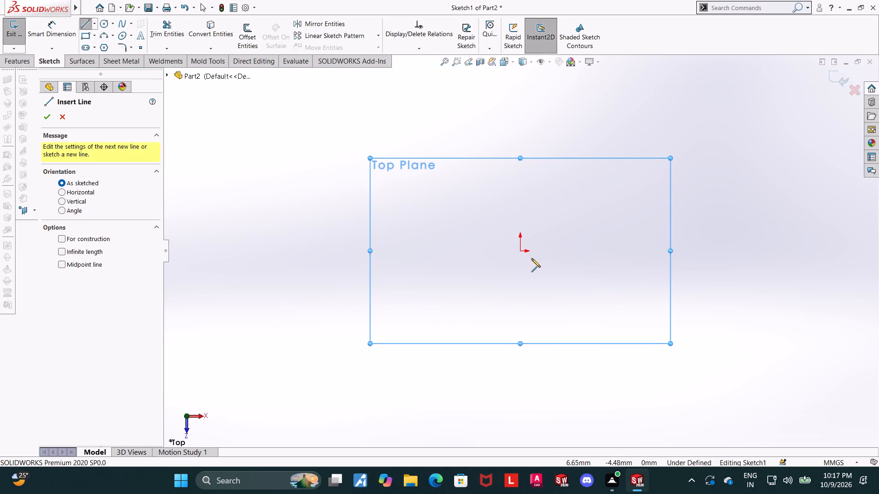
pyautogui.click(518, 251)
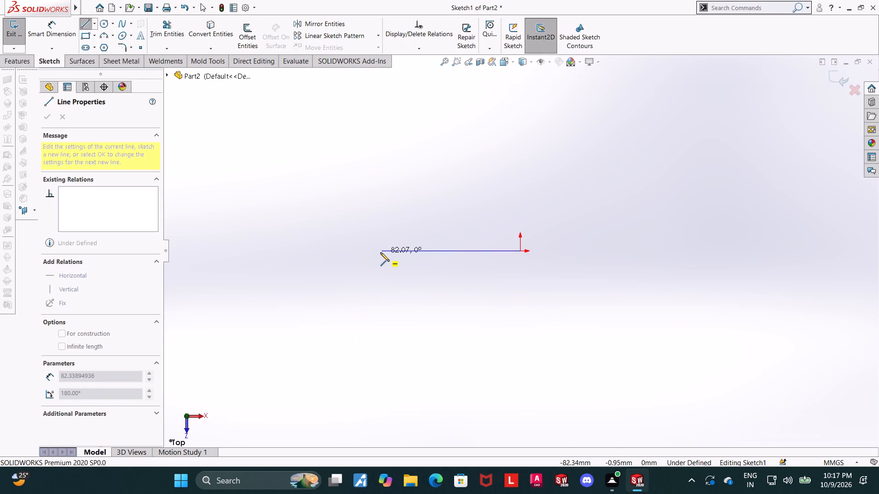
pyautogui.click(380, 252)
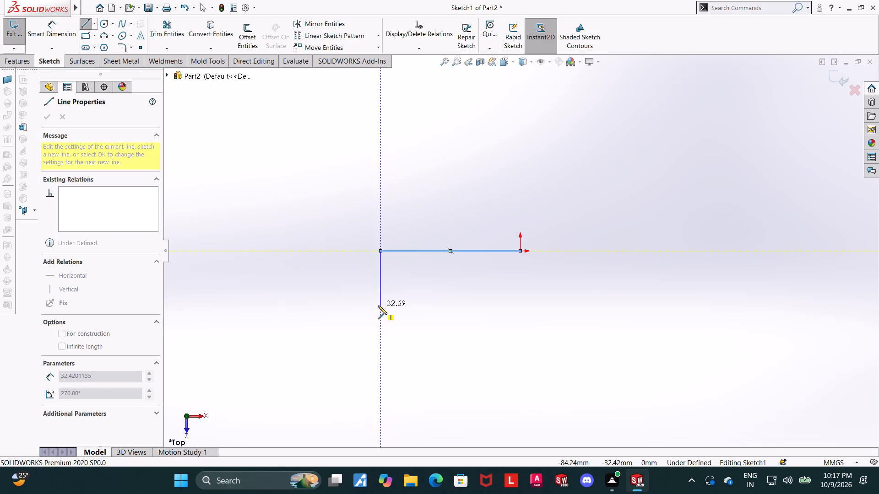
pyautogui.click(378, 306)
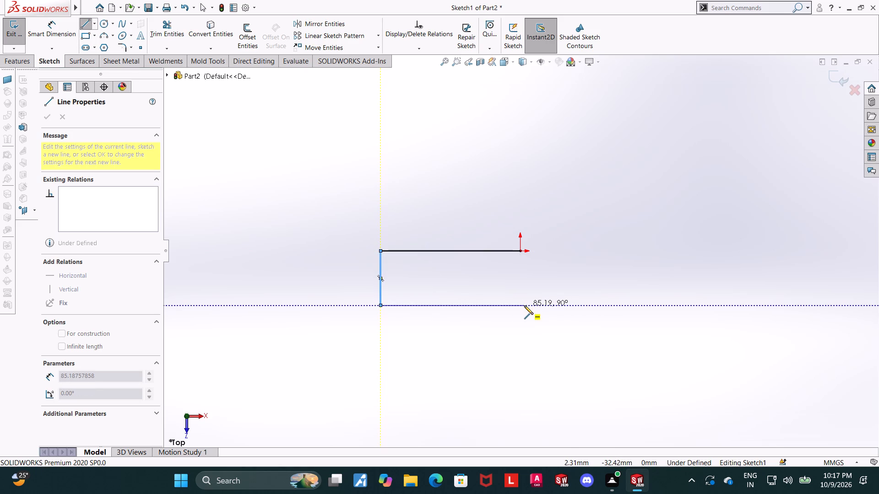
pyautogui.click(524, 306)
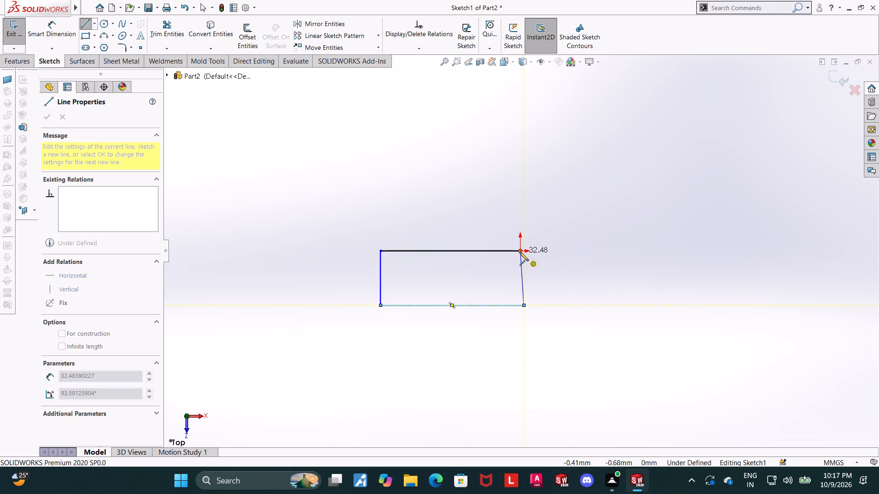
pyautogui.click(526, 251)
pyautogui.press('Escape')
# Merge the loose end of the outline's last line with the corner point at the origin.
pyautogui.scroll(2, 526, 251)
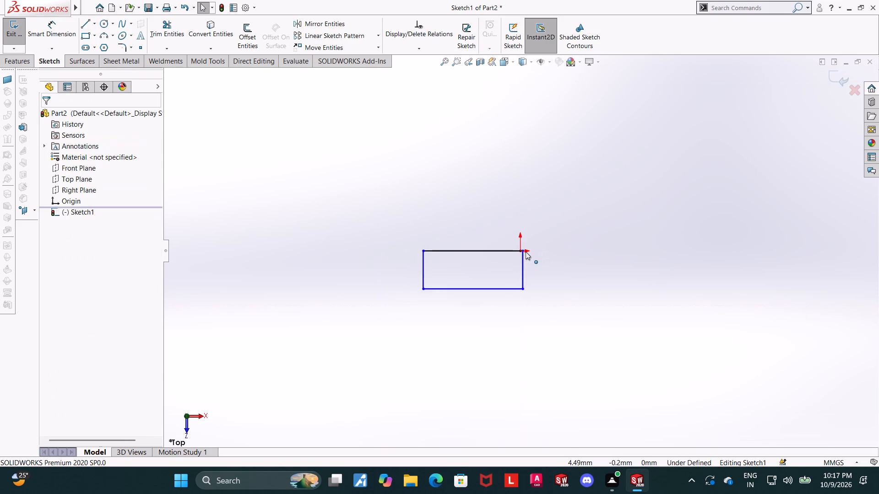
pyautogui.scroll(-6, 526, 252)
pyautogui.click(505, 247)
pyautogui.keyDown('ctrl'); pyautogui.click(513, 248); pyautogui.keyUp('ctrl')
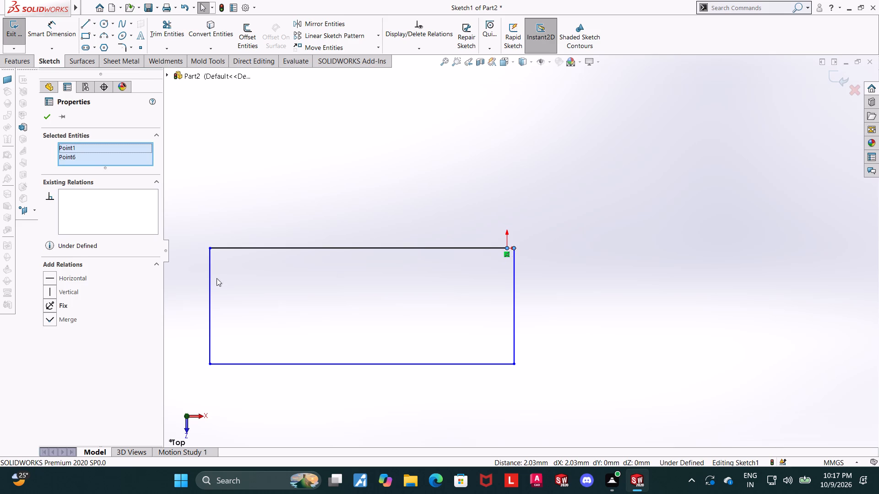
pyautogui.click(45, 317)
pyautogui.press('Escape')
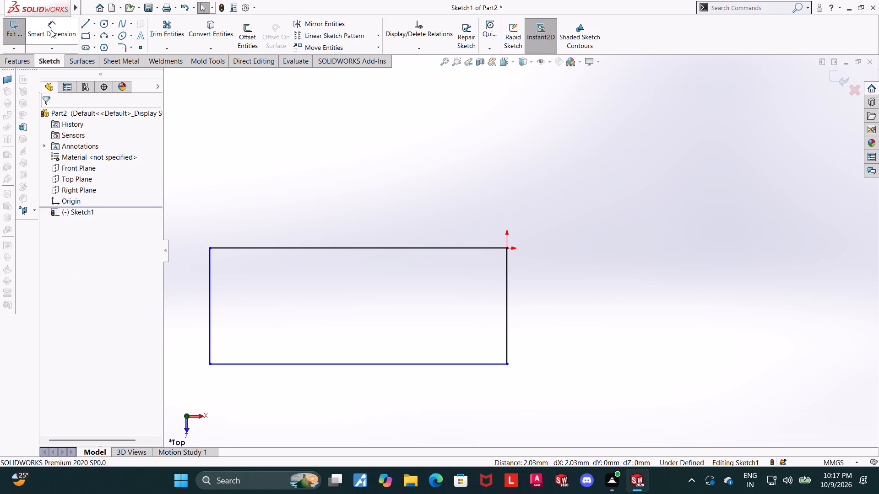
# Dimension the rectangle's left vertical edge to 30 mm.
pyautogui.click(49, 26)
pyautogui.scroll(5, 218, 282)
pyautogui.scroll(-2, 357, 271)
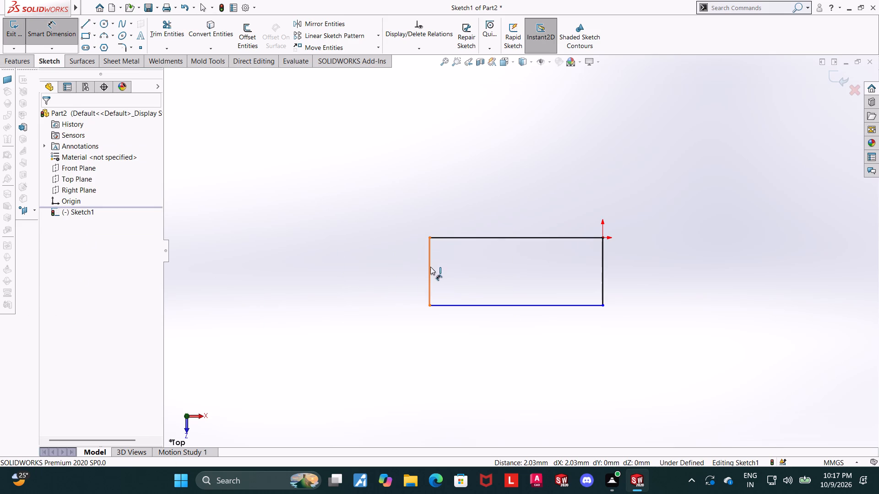
pyautogui.click(429, 266)
pyautogui.click(363, 265)
pyautogui.write('30')
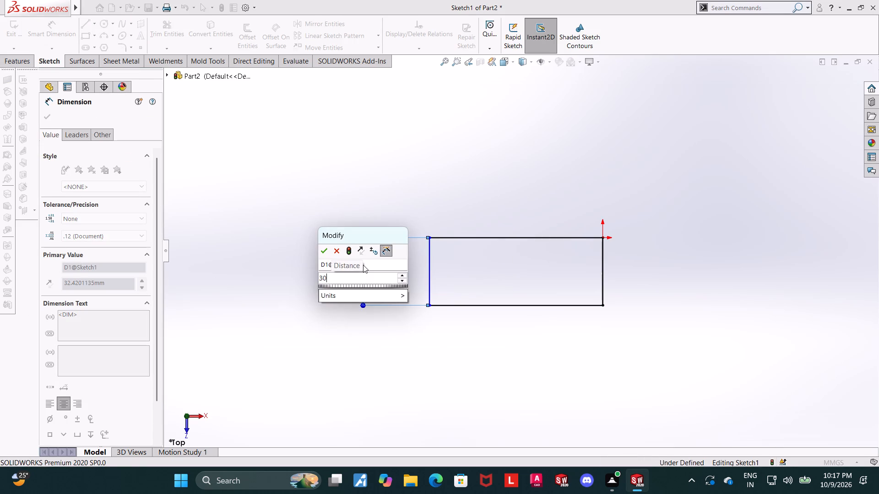
pyautogui.press('Return')
pyautogui.press('Escape')
pyautogui.press('Escape')
# Apply 16 mm sketch fillets to the two lower corners of the rectangle.
pyautogui.scroll(1, 569, 288)
pyautogui.scroll(-3, 614, 273)
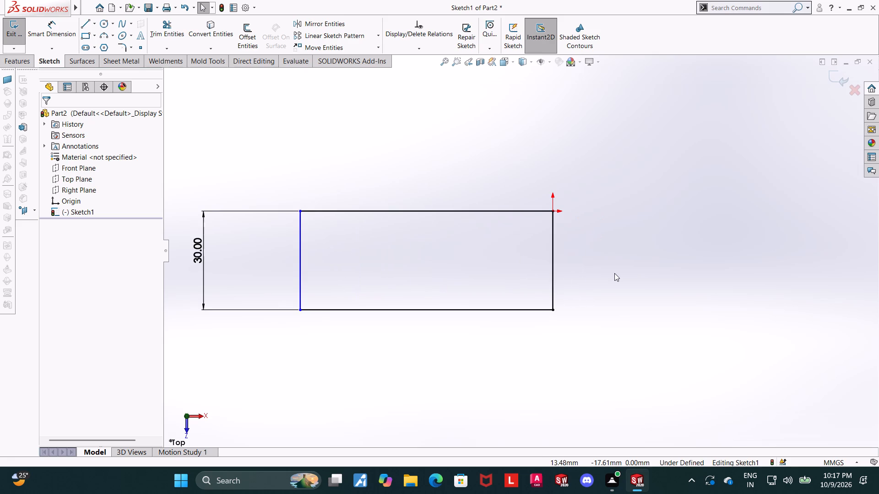
pyautogui.click(123, 45)
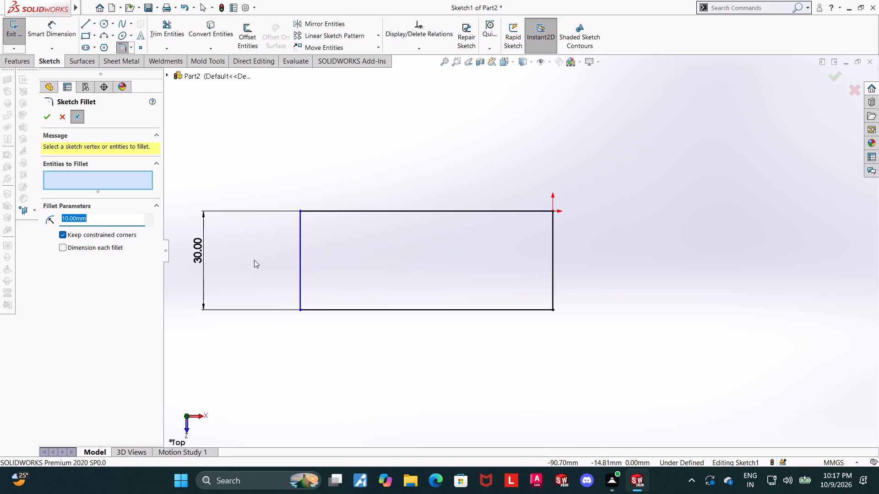
pyautogui.press('1')
pyautogui.press('6')
pyautogui.press('Return')
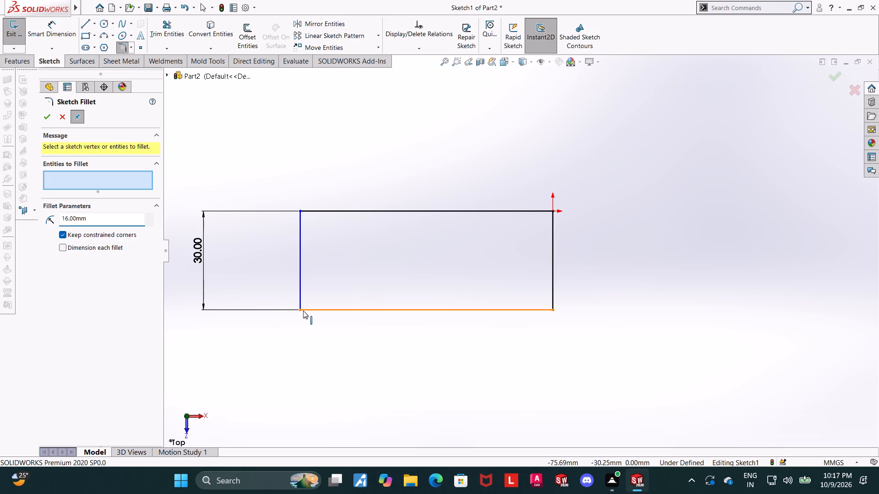
pyautogui.click(302, 310)
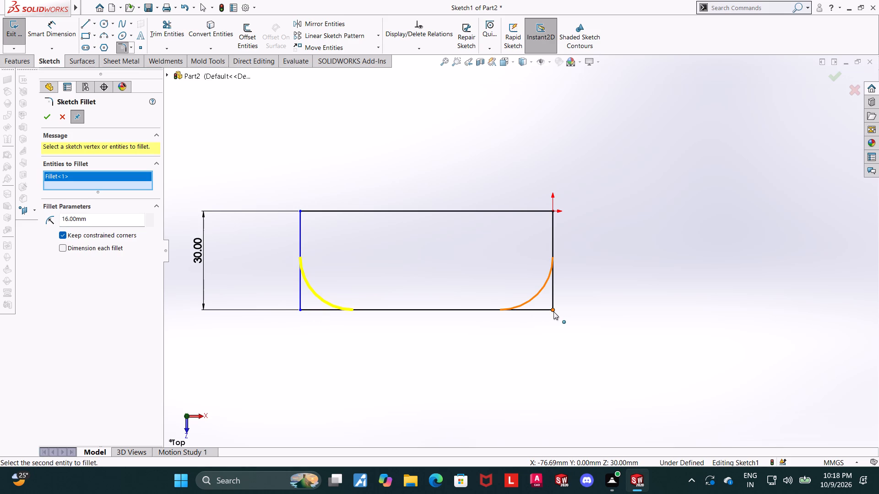
pyautogui.click(553, 311)
pyautogui.doubleClick(47, 124)
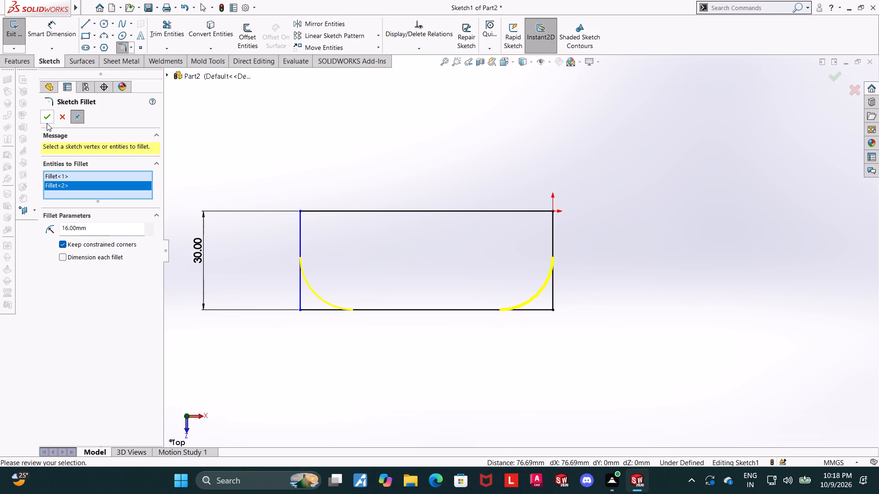
pyautogui.click(47, 121)
pyautogui.click(403, 95)
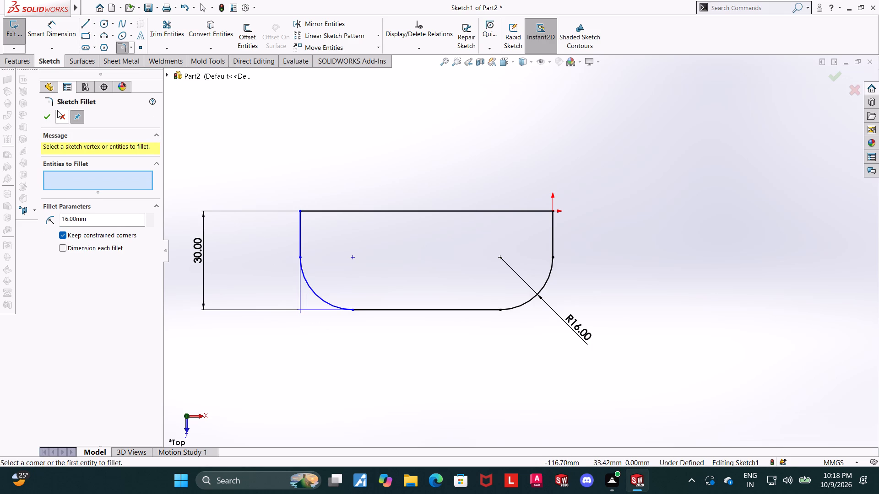
pyautogui.click(57, 111)
# Dimension the profile's top edge to 70 mm.
pyautogui.click(54, 28)
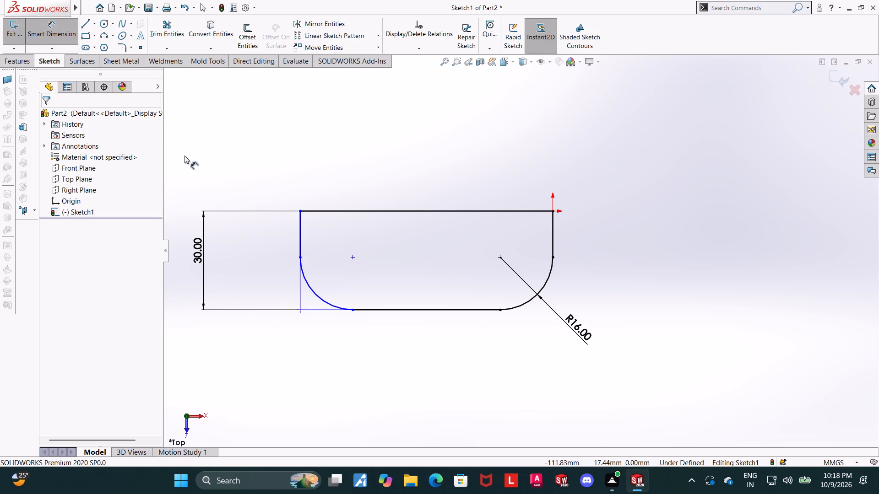
pyautogui.click(328, 213)
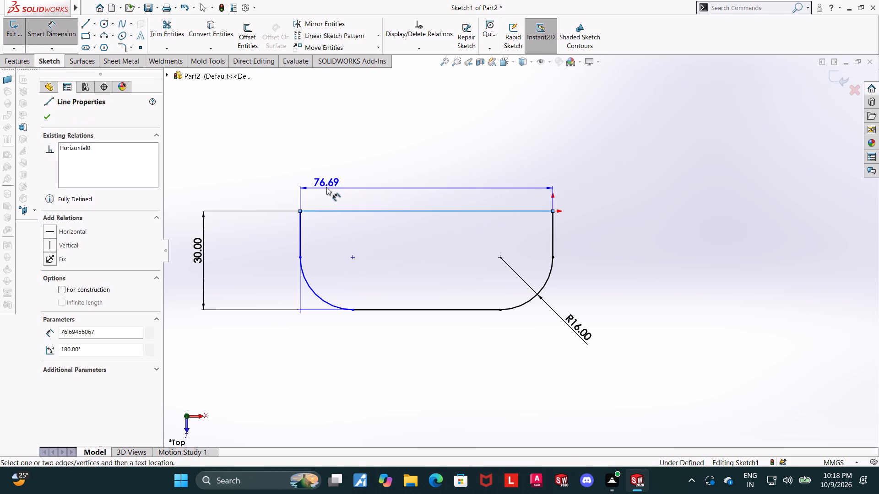
pyautogui.click(326, 187)
pyautogui.write('70')
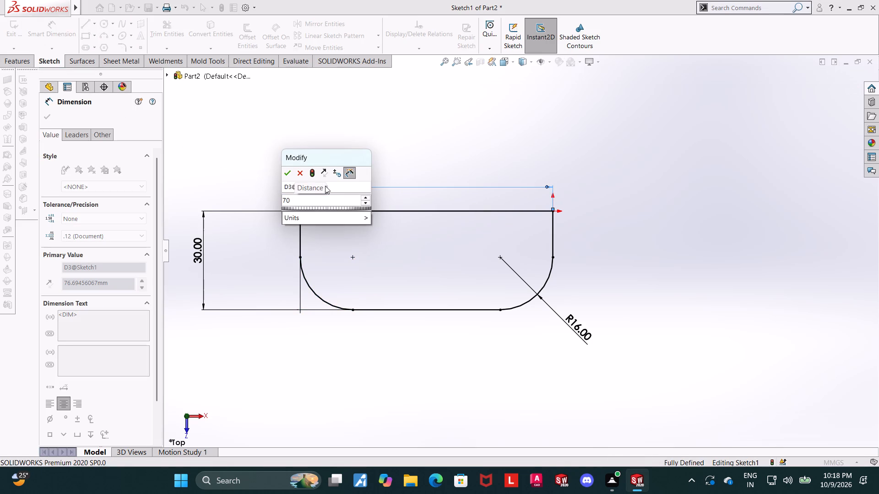
pyautogui.press('Return')
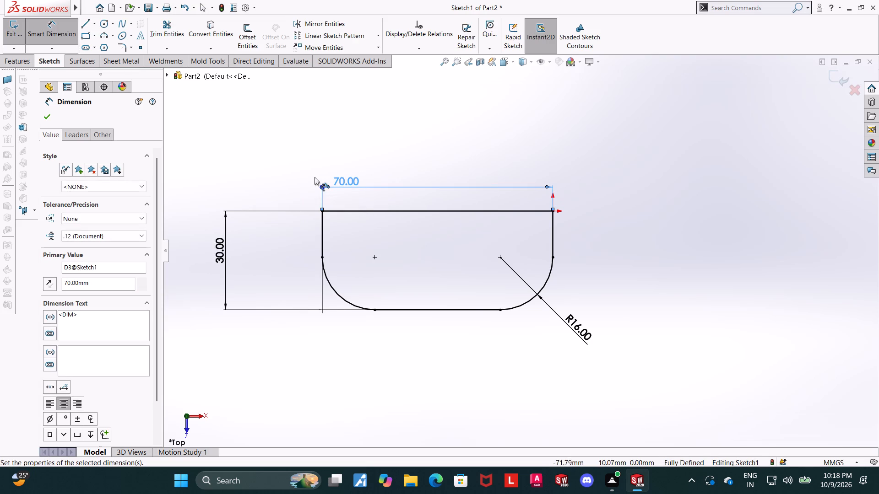
pyautogui.press('Escape')
pyautogui.press('Escape')
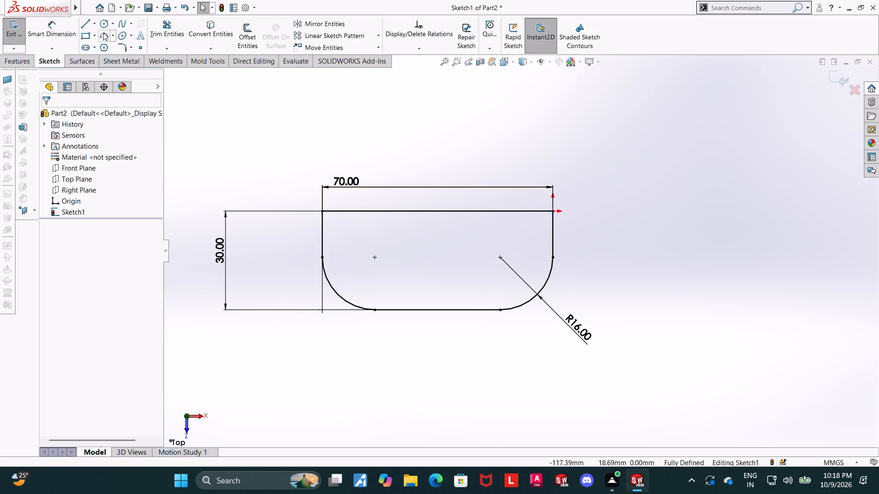
# Sketch a straight slot about 11 mm wide between the two fillet arc centres.
pyautogui.click(95, 49)
pyautogui.click(96, 53)
pyautogui.click(96, 59)
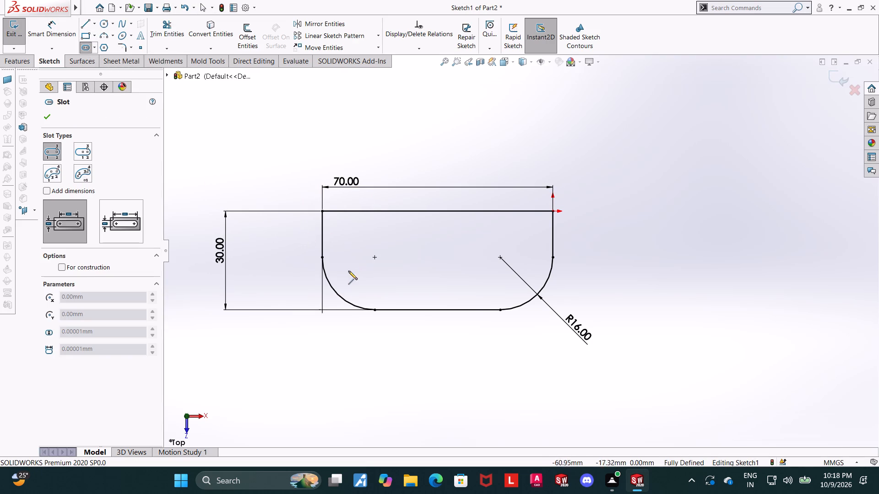
pyautogui.click(374, 259)
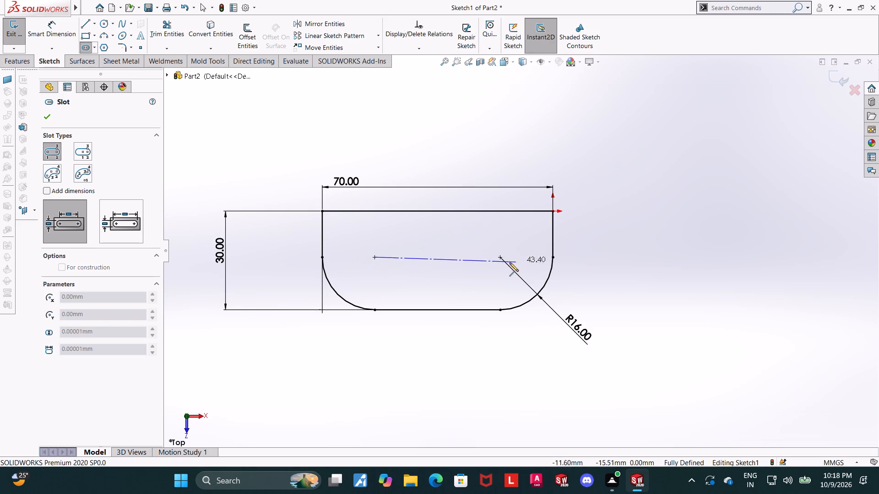
pyautogui.click(499, 258)
pyautogui.click(509, 239)
pyautogui.press('Escape')
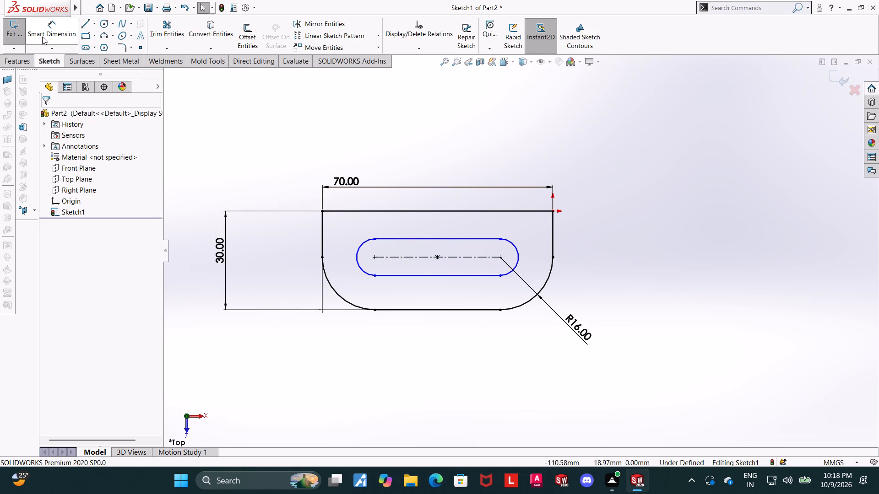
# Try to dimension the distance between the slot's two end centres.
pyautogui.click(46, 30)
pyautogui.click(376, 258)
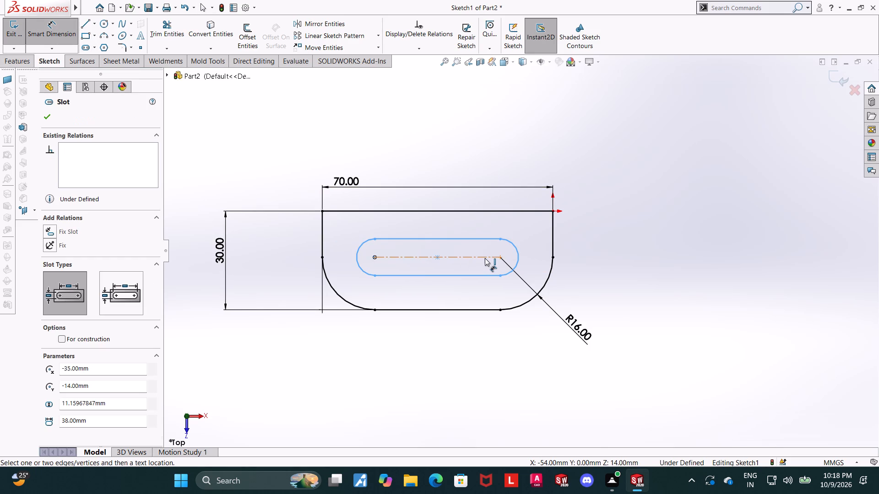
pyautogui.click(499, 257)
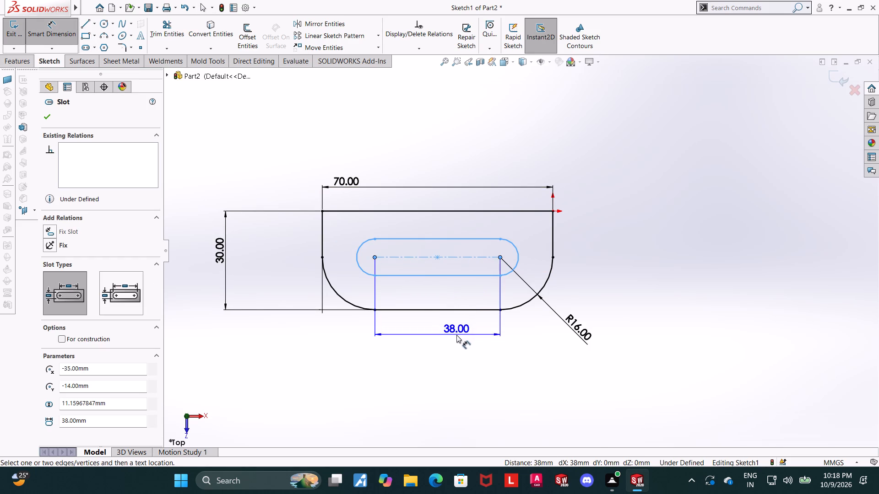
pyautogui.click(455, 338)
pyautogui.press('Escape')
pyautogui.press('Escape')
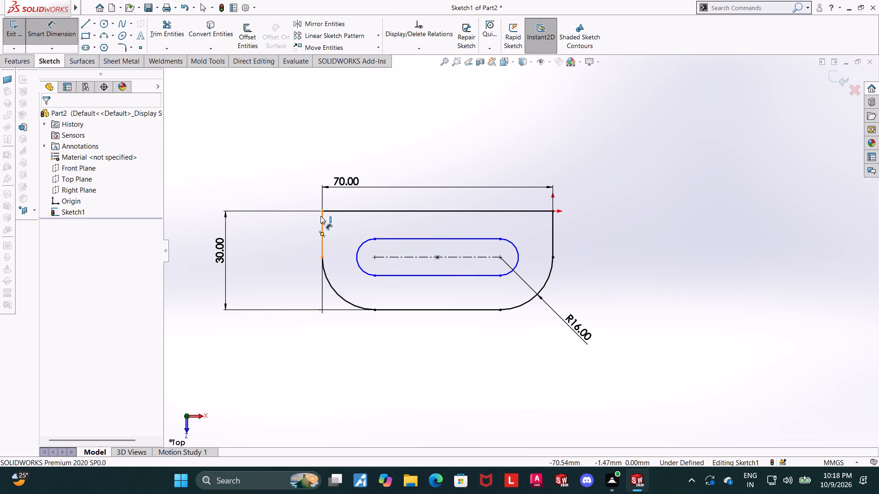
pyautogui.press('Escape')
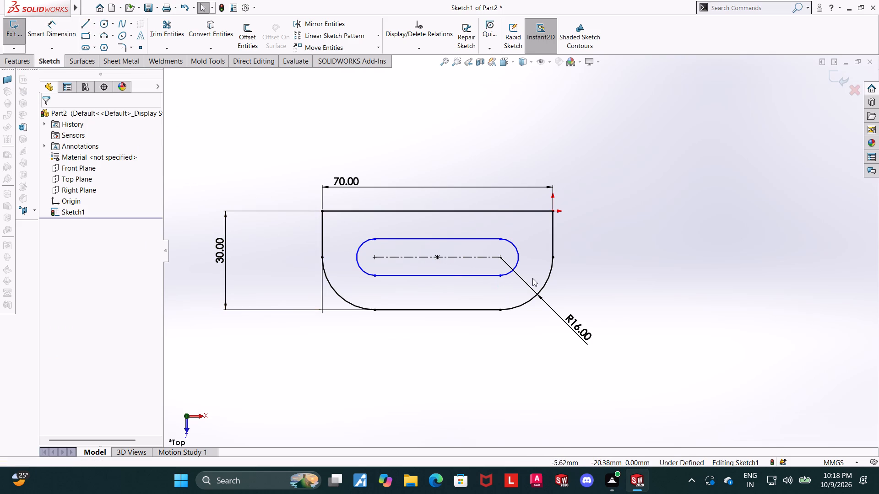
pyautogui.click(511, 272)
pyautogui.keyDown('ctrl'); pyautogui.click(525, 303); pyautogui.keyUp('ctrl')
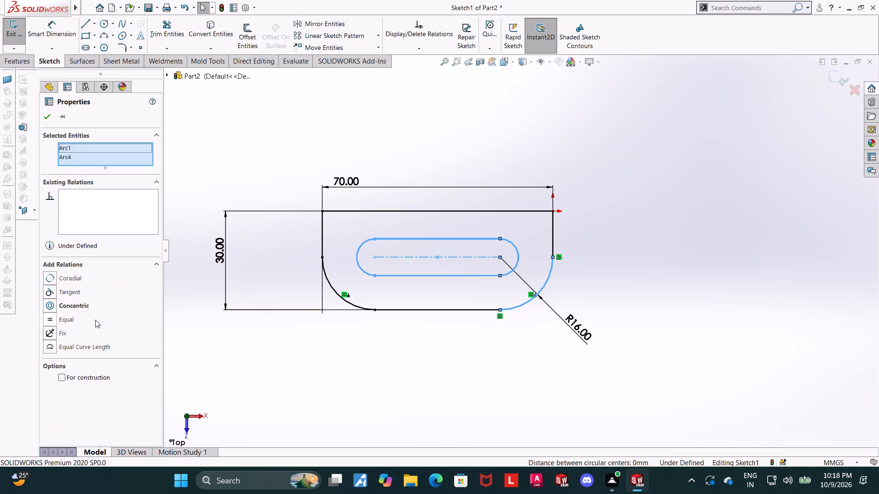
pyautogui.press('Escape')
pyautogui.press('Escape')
# Dimension the slot's overall width to 16 mm between its two straight sides.
pyautogui.click(57, 29)
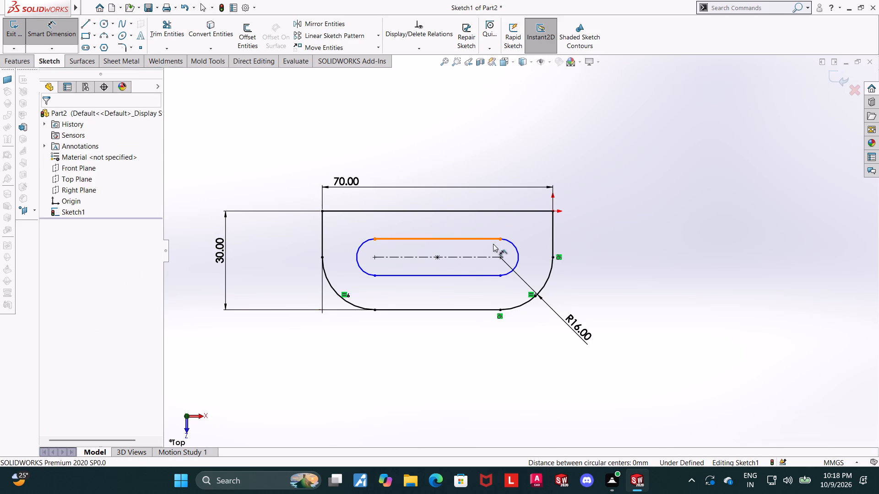
pyautogui.click(489, 239)
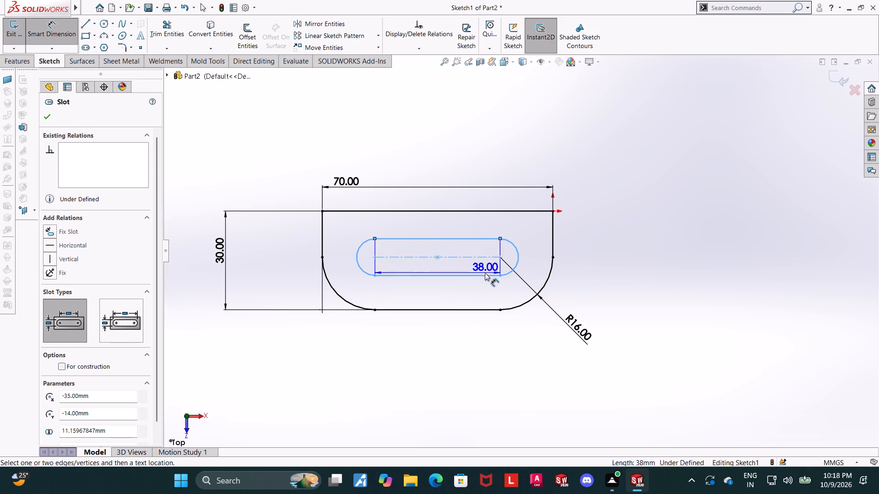
pyautogui.click(483, 275)
pyautogui.click(542, 246)
pyautogui.write('16')
pyautogui.press('Return')
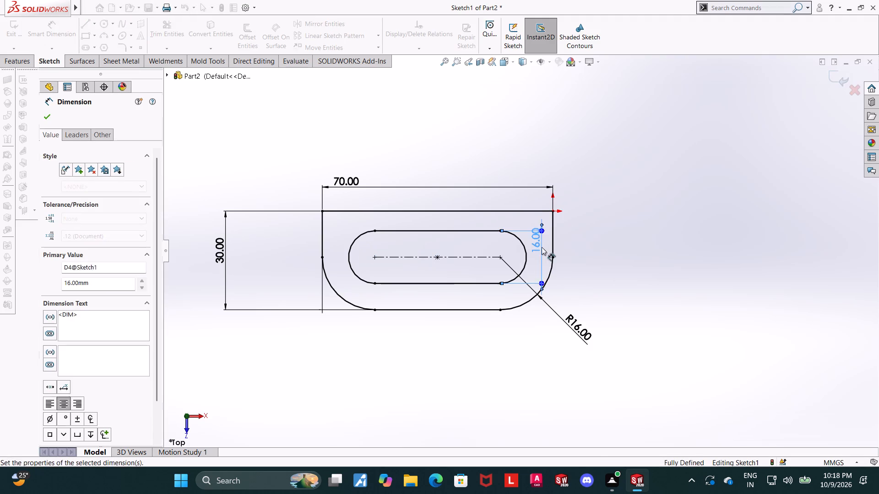
pyautogui.press('Escape')
pyautogui.press('Escape')
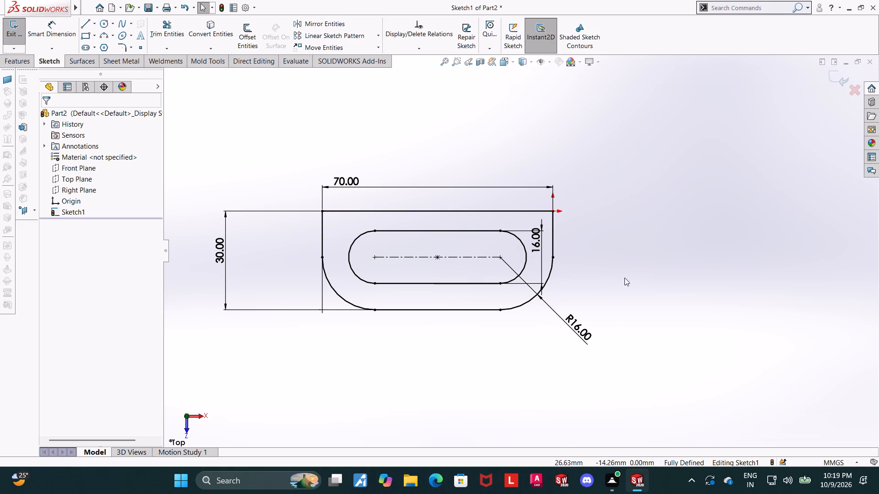
# Finish the sketch and extrude the slotted plate profile upward as a 10 mm blind boss.
pyautogui.scroll(1, 462, 306)
pyautogui.scroll(-1, 417, 281)
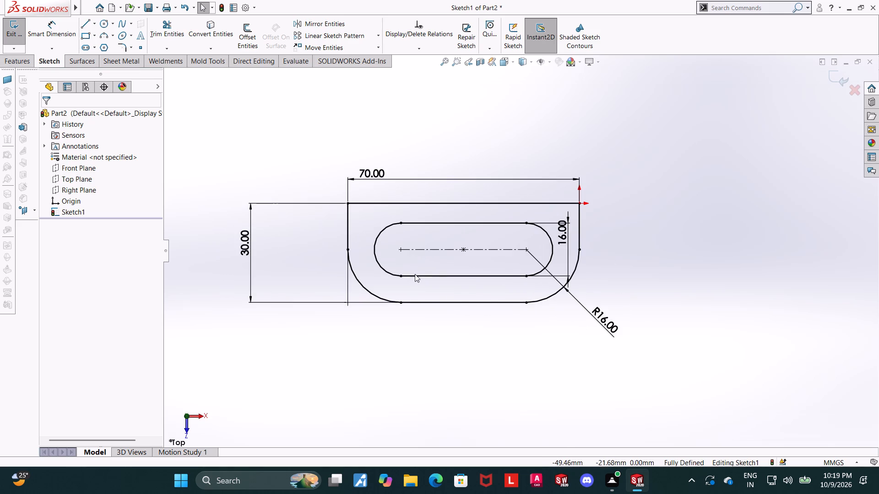
pyautogui.scroll(1, 564, 255)
pyautogui.moveTo(673, 285); pyautogui.dragTo(663, 134, button='middle')
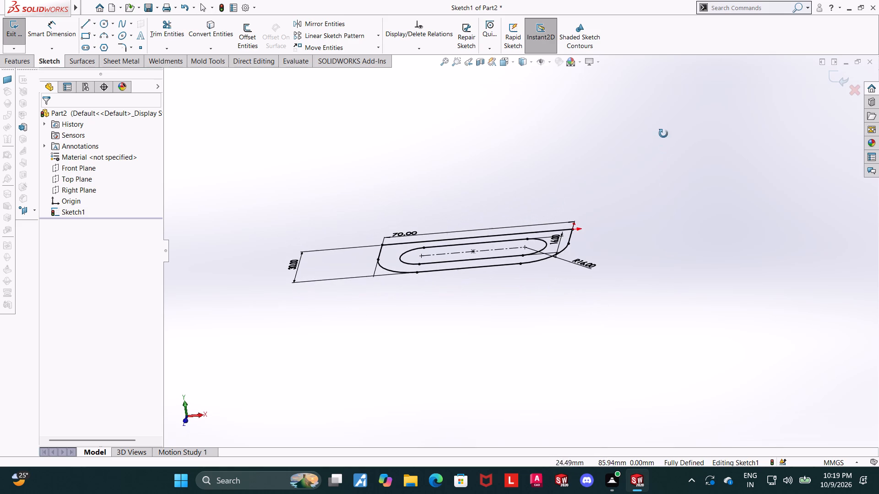
pyautogui.moveTo(663, 134); pyautogui.dragTo(664, 134, button='middle')
pyautogui.click(832, 77)
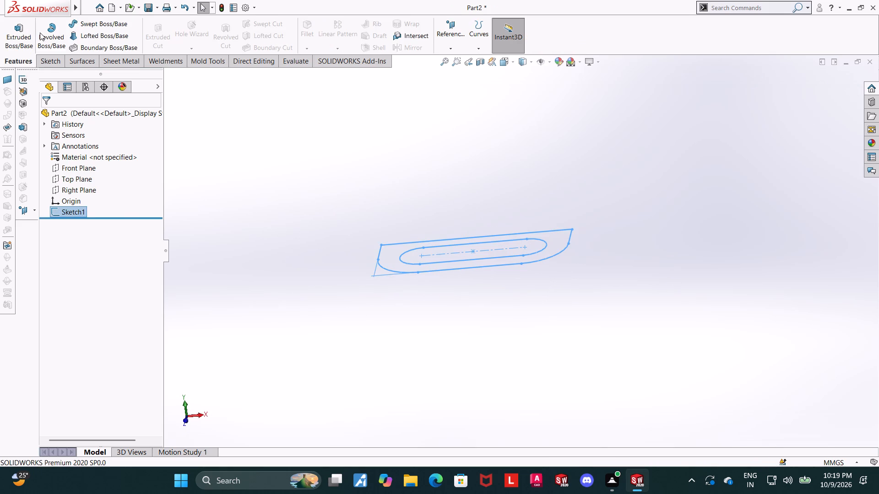
pyautogui.click(24, 29)
pyautogui.moveTo(521, 247); pyautogui.dragTo(514, 272, button='middle')
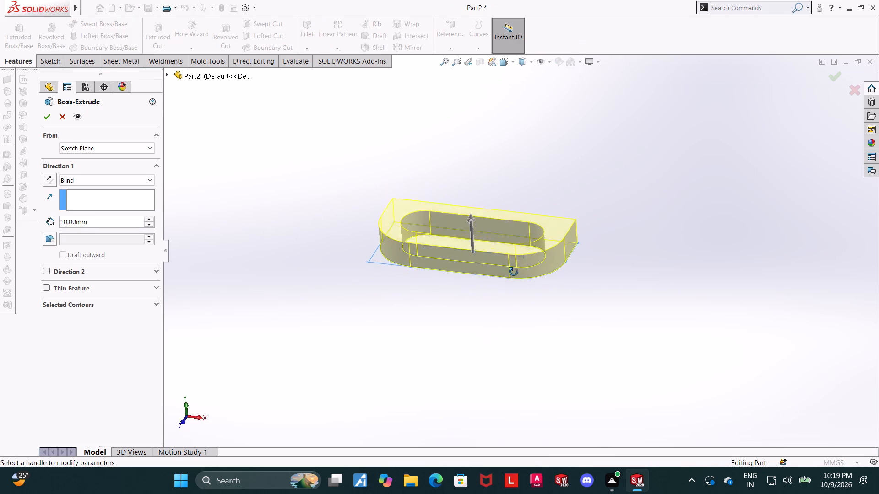
pyautogui.moveTo(514, 272); pyautogui.dragTo(515, 265, button='middle')
pyautogui.scroll(-1, 518, 236)
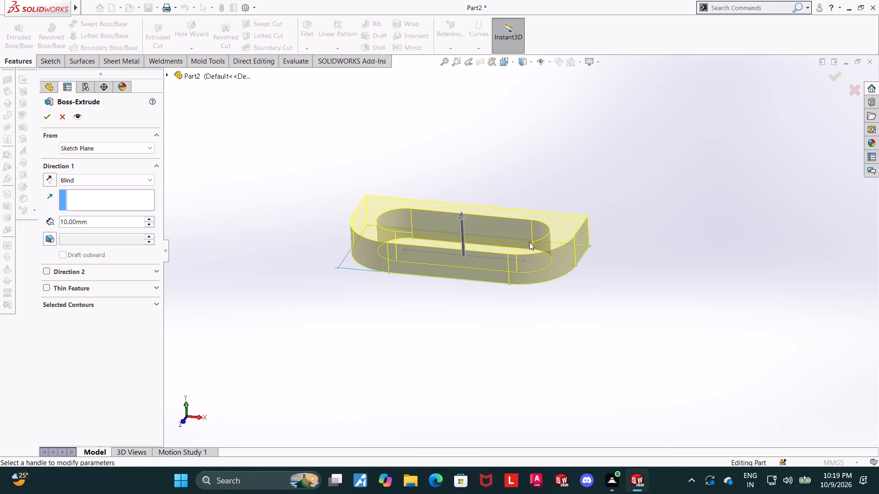
pyautogui.moveTo(592, 223); pyautogui.dragTo(603, 308, button='middle')
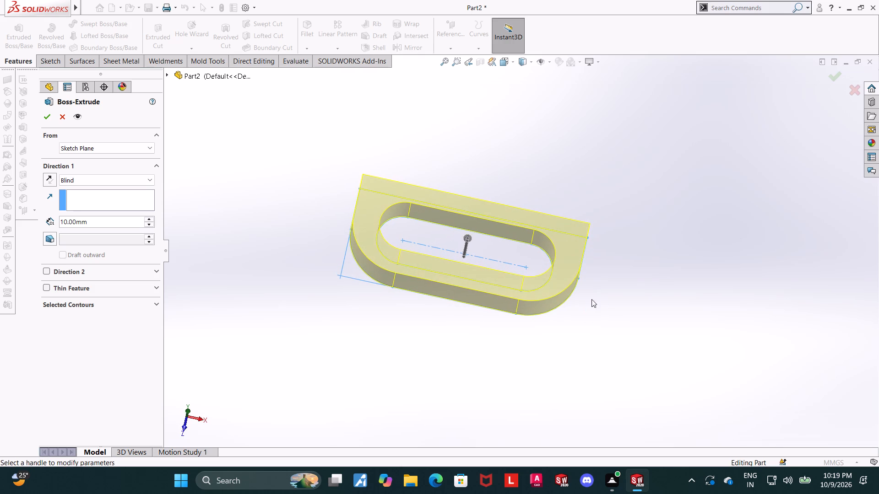
pyautogui.scroll(-1, 545, 257)
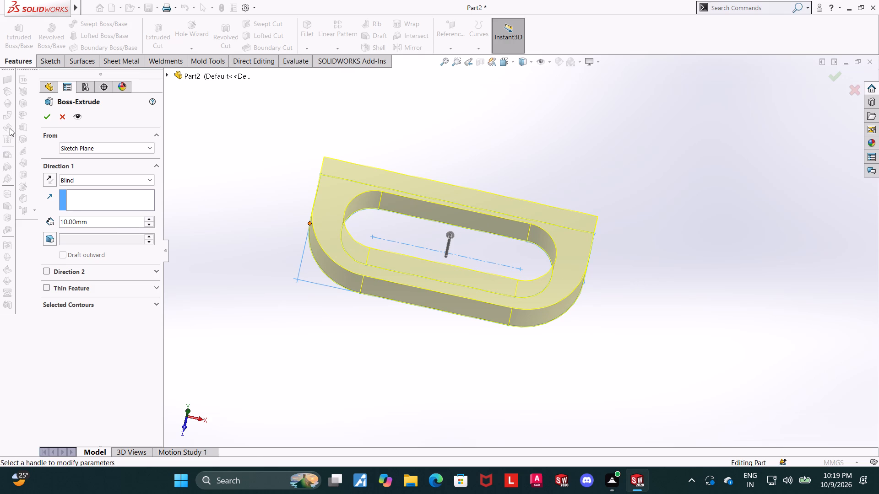
pyautogui.click(42, 117)
# Start a new sketch on the plate's flat 70 mm long side face, opposite the rounded corners.
pyautogui.click(581, 214)
pyautogui.moveTo(597, 211); pyautogui.dragTo(452, 160, button='middle')
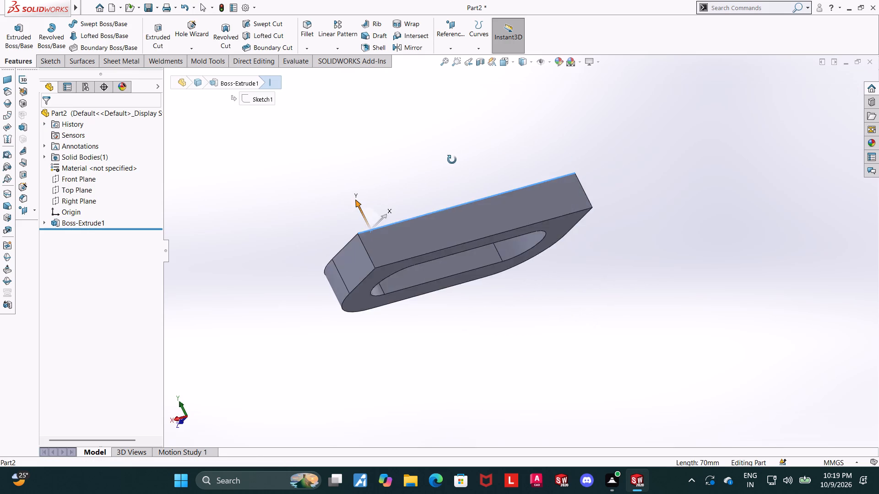
pyautogui.moveTo(452, 160); pyautogui.dragTo(452, 200, button='middle')
pyautogui.click(467, 236)
pyautogui.click(514, 209)
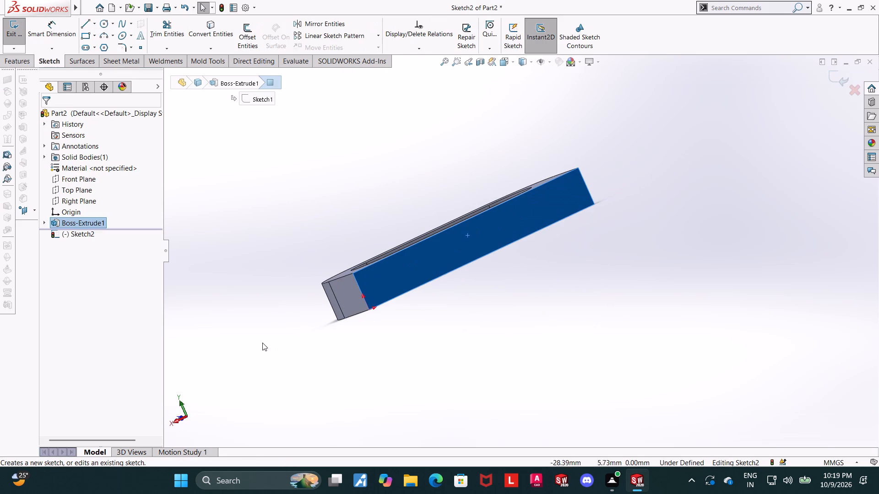
# In a front view, sketch a vertical line about 48 mm high from the face's lower corner farthest from the origin.
pyautogui.moveTo(256, 288); pyautogui.dragTo(397, 216, button='middle')
pyautogui.click(502, 65)
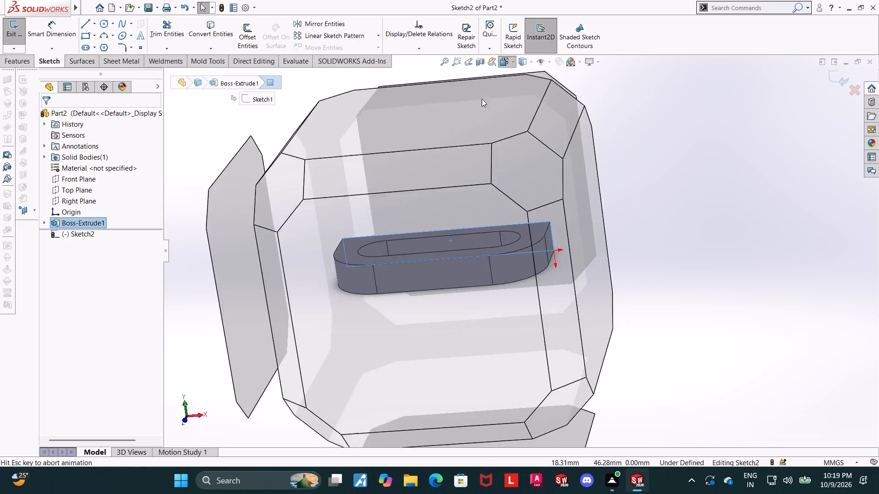
pyautogui.click(411, 319)
pyautogui.scroll(6, 609, 249)
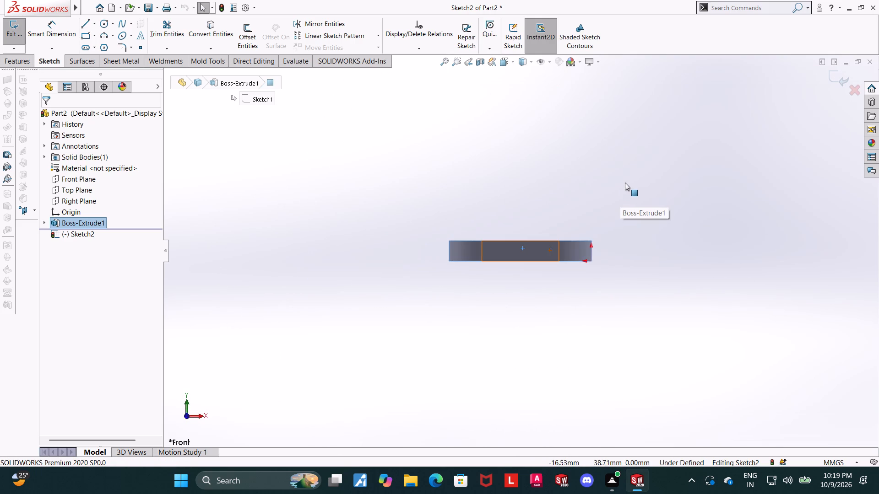
pyautogui.scroll(-3, 625, 183)
pyautogui.moveTo(635, 193); pyautogui.dragTo(601, 231, button='middle')
pyautogui.scroll(2, 602, 231)
pyautogui.click(503, 66)
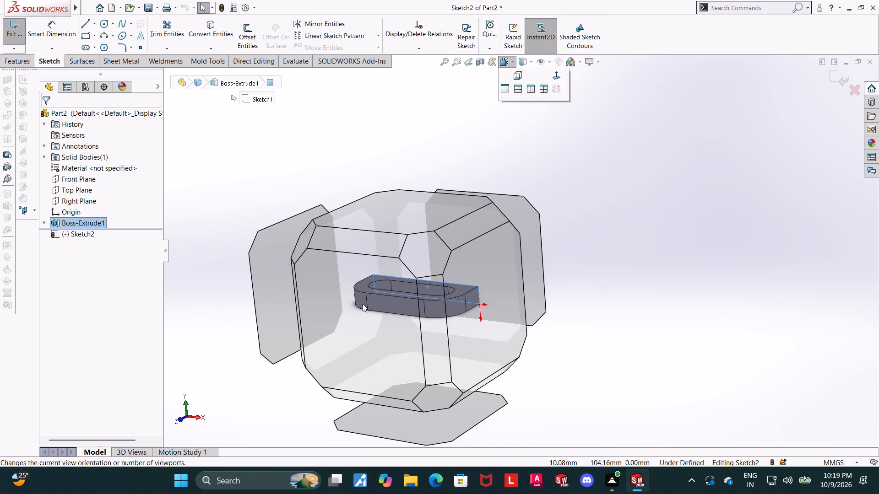
pyautogui.click(361, 304)
pyautogui.scroll(6, 665, 191)
pyautogui.scroll(-2, 647, 100)
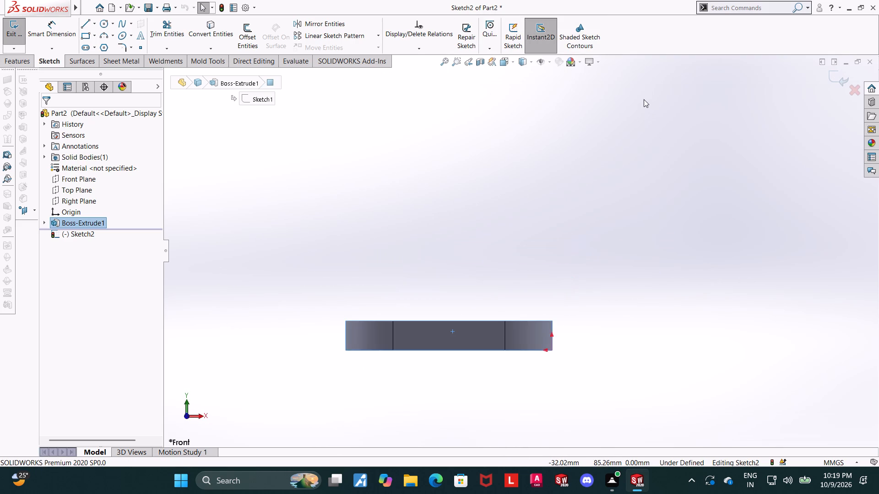
pyautogui.scroll(-1, 630, 102)
pyautogui.click(89, 22)
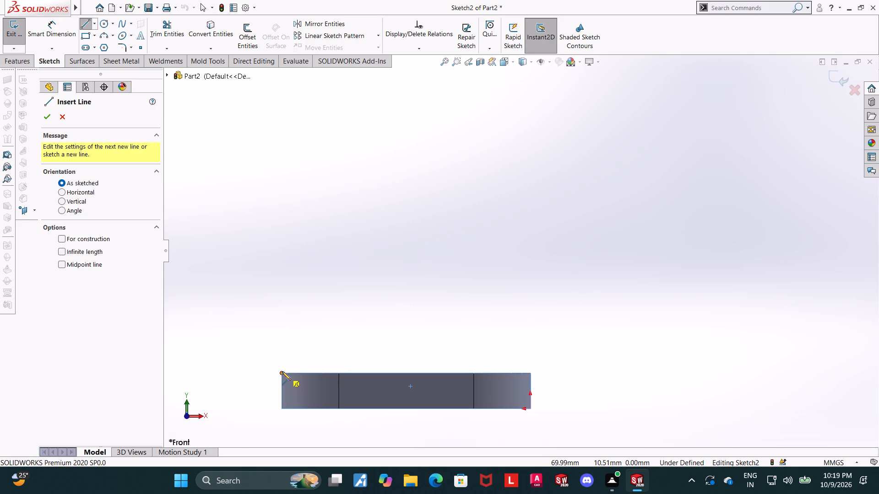
pyautogui.click(282, 410)
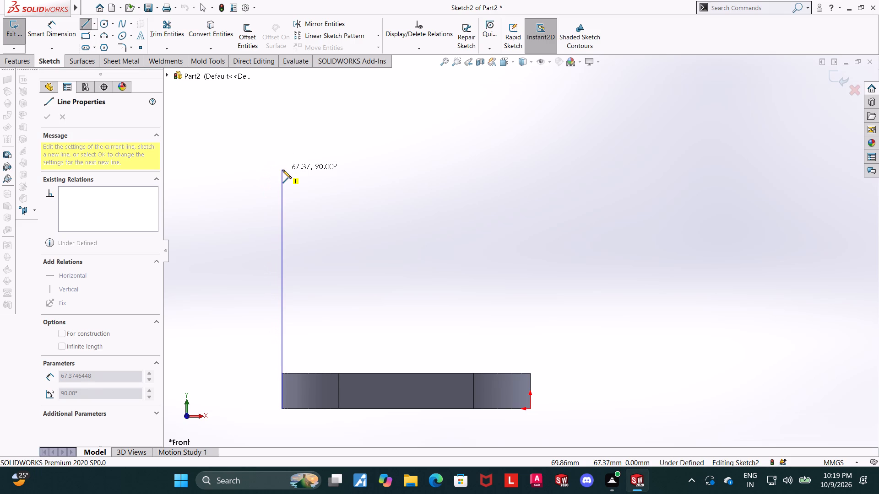
pyautogui.click(283, 237)
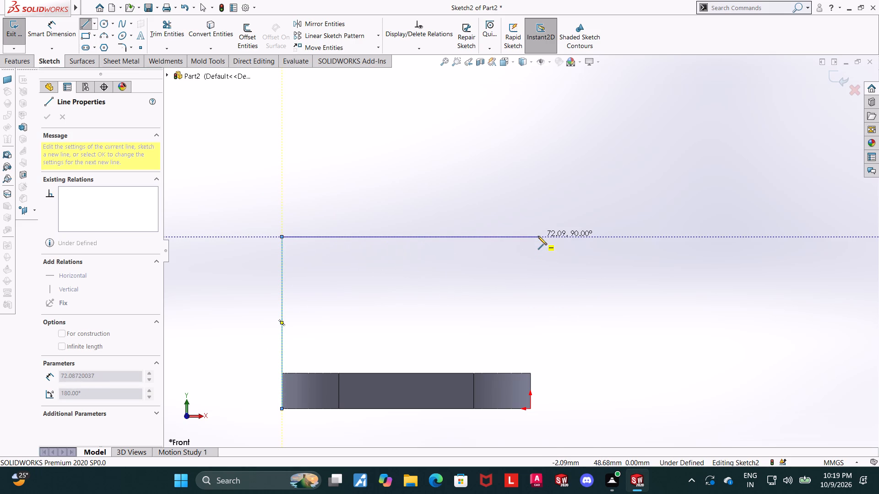
pyautogui.press('Escape')
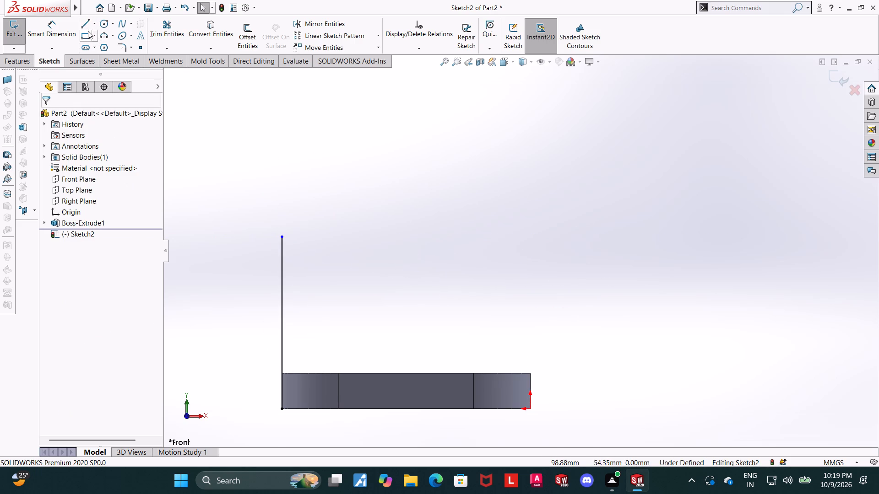
# Complete a closed 70 mm wide rectangle with a vertical line from the origin, a top line and a line along the plate's bottom edge.
pyautogui.click(86, 24)
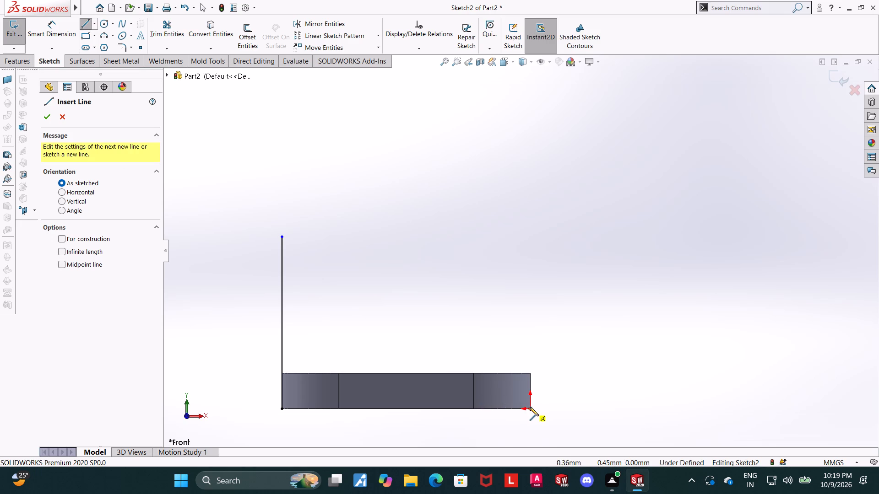
pyautogui.click(532, 408)
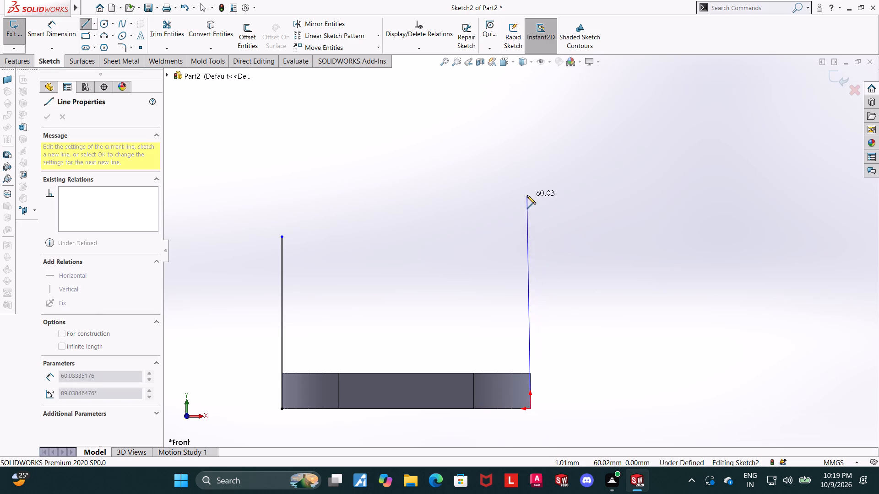
pyautogui.click(529, 236)
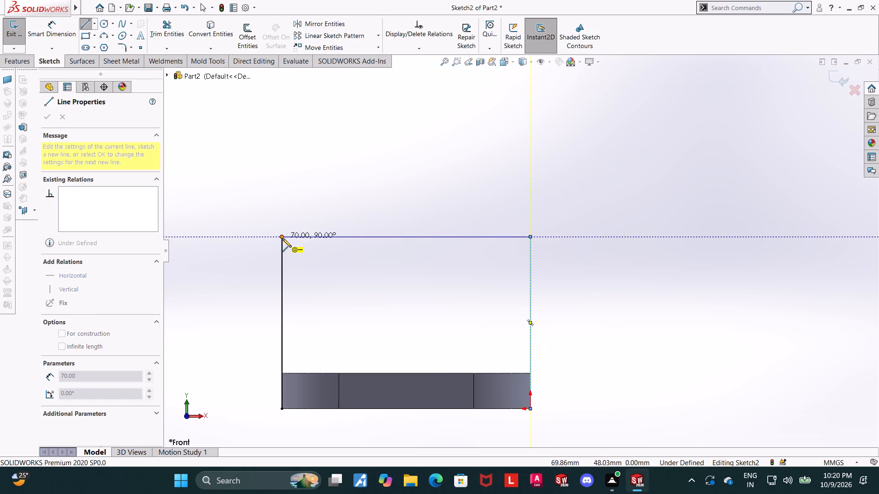
pyautogui.click(282, 238)
pyautogui.press('Escape')
pyautogui.press('Escape')
pyautogui.press('Escape')
pyautogui.click(85, 25)
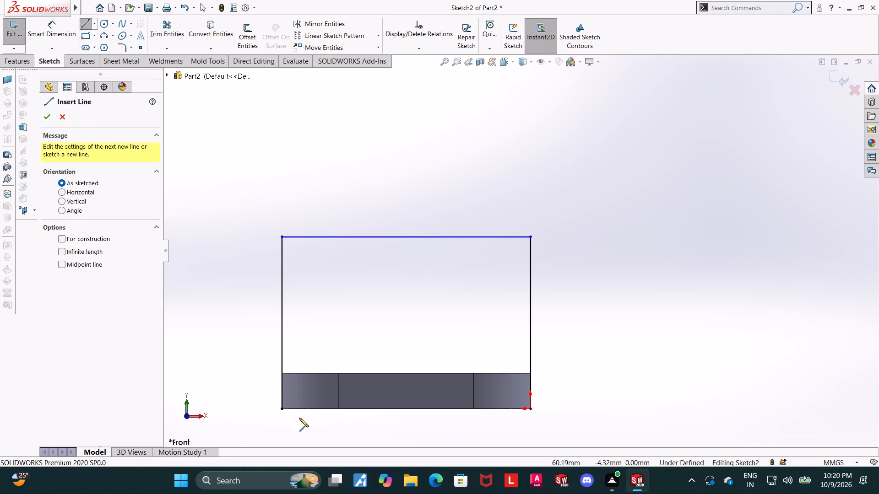
pyautogui.click(282, 409)
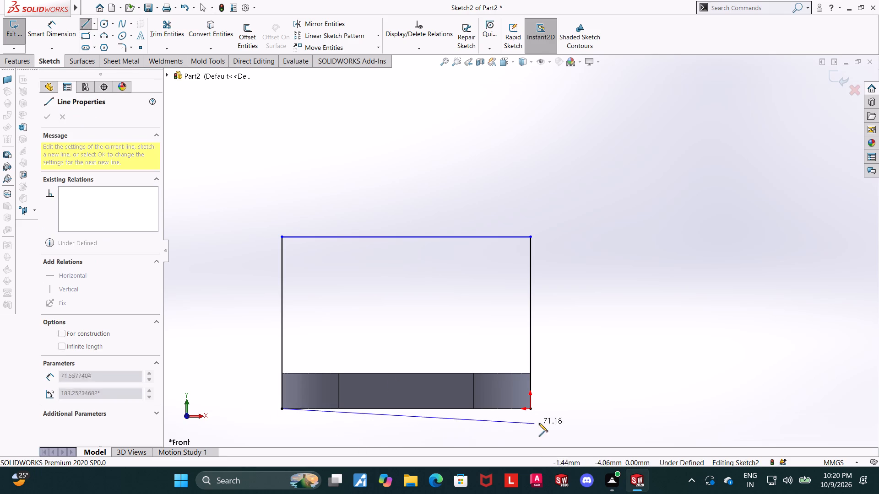
pyautogui.click(531, 409)
pyautogui.press('Escape')
pyautogui.press('Escape')
pyautogui.press('Escape')
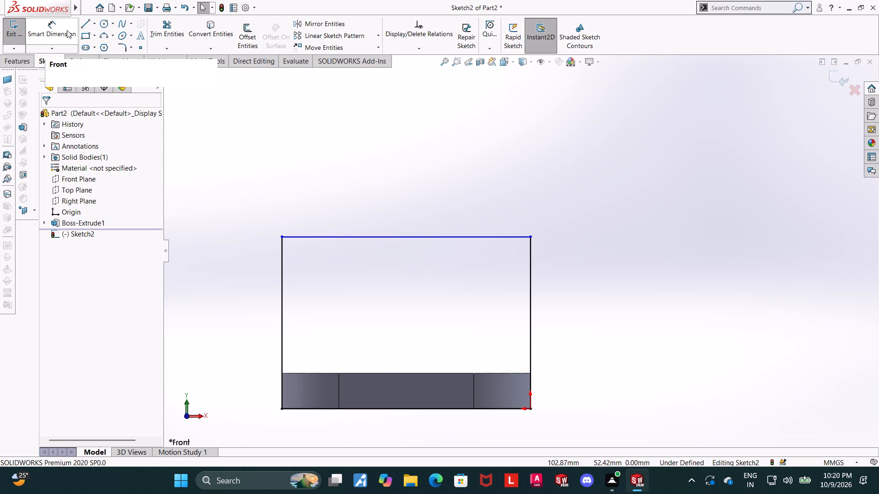
# Dimension the rectangle's top line to 24 mm above the plate's upper edge.
pyautogui.click(42, 27)
pyautogui.click(384, 237)
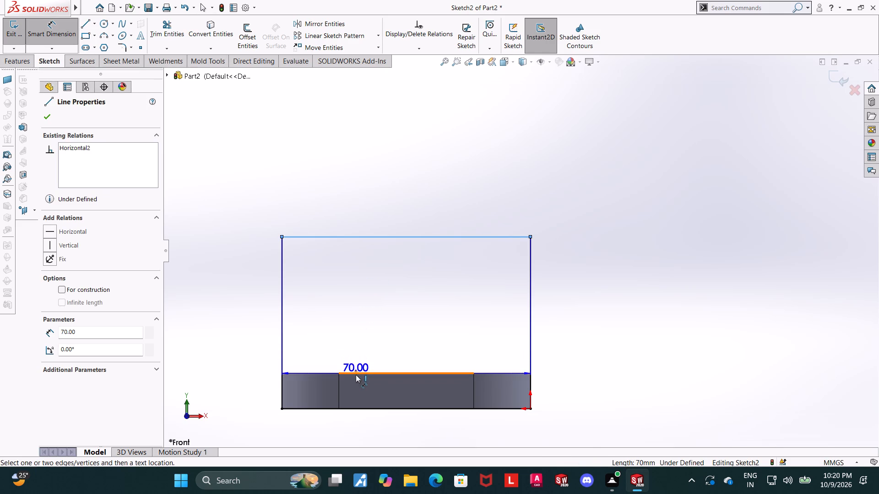
pyautogui.click(349, 372)
pyautogui.click(239, 349)
pyautogui.write('24')
pyautogui.press('Return')
pyautogui.press('Escape')
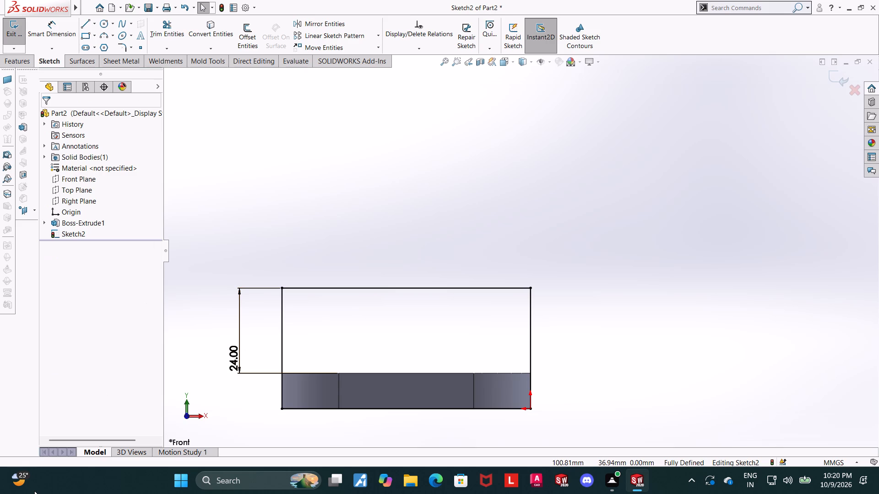
# Sketch a circle of about 14.5 mm radius centred on the midpoint of the rectangle's top line.
pyautogui.click(104, 23)
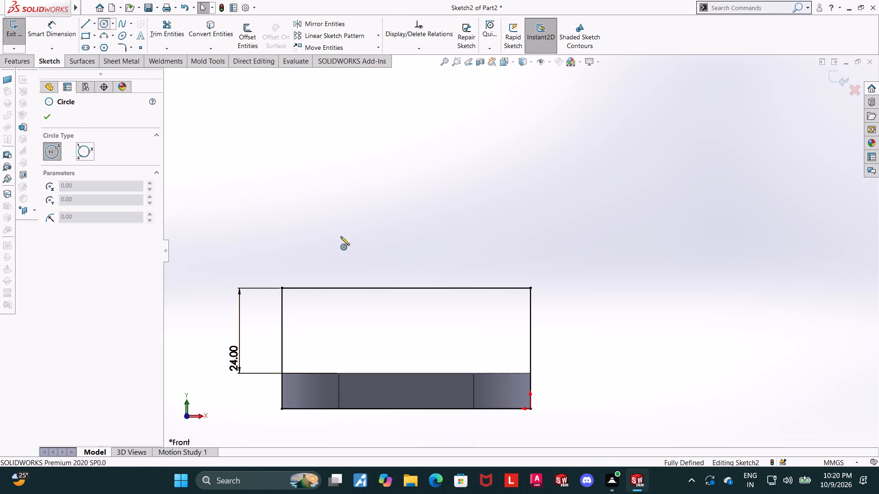
pyautogui.click(406, 288)
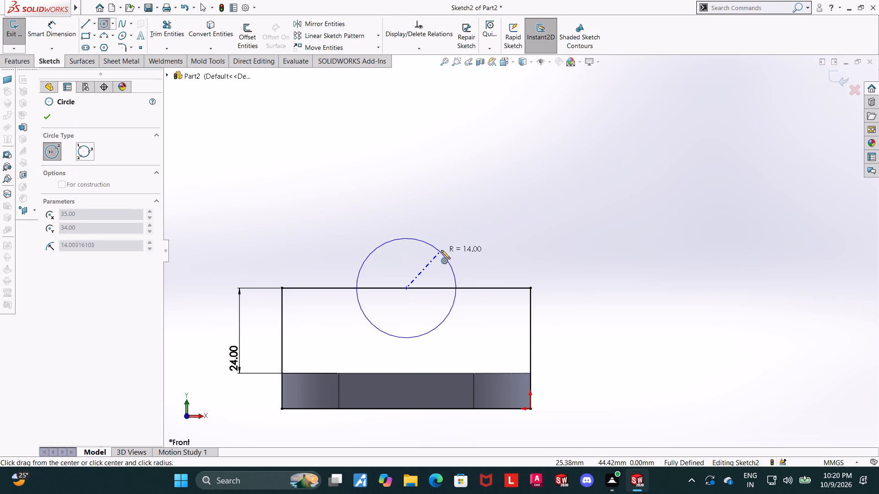
pyautogui.press('2')
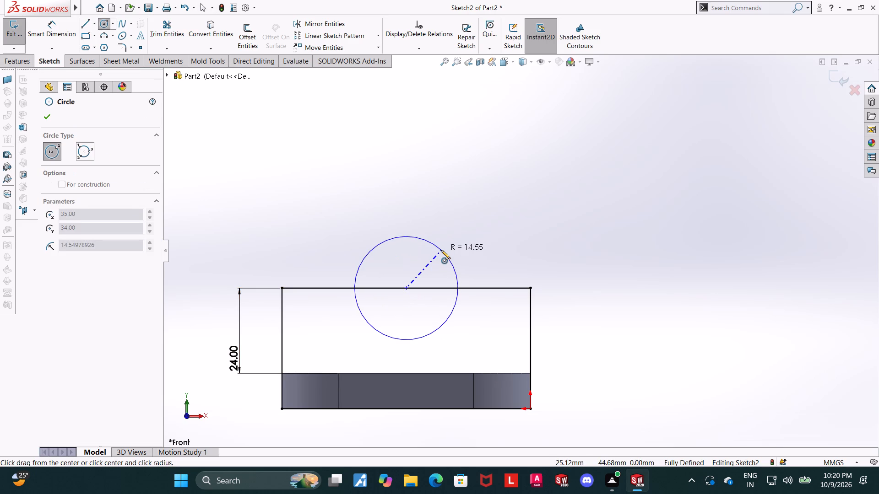
pyautogui.press('8')
pyautogui.press('Return')
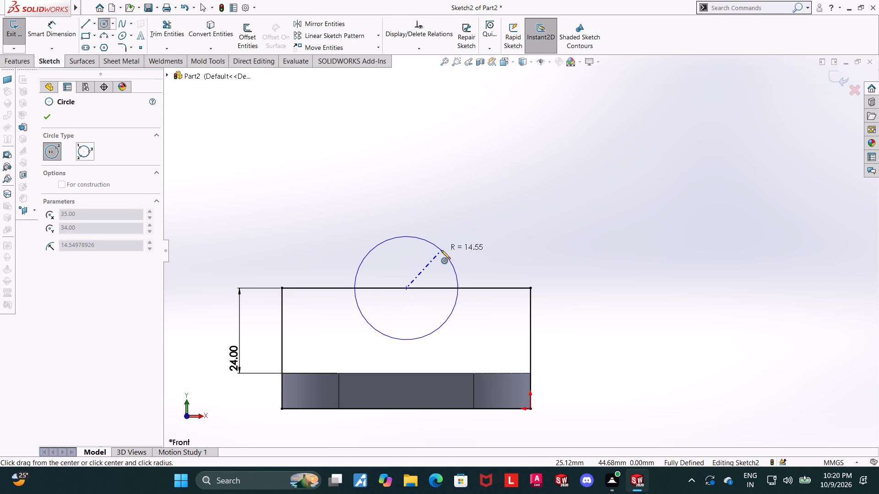
pyautogui.click(441, 250)
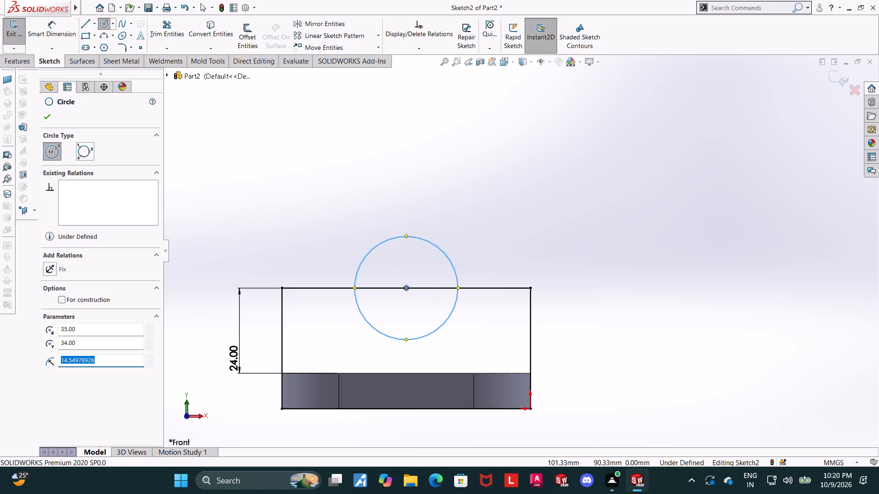
pyautogui.press('Escape')
# Dimension the circle on the rectangle's top line to a 28 mm diameter.
pyautogui.click(71, 27)
pyautogui.click(415, 235)
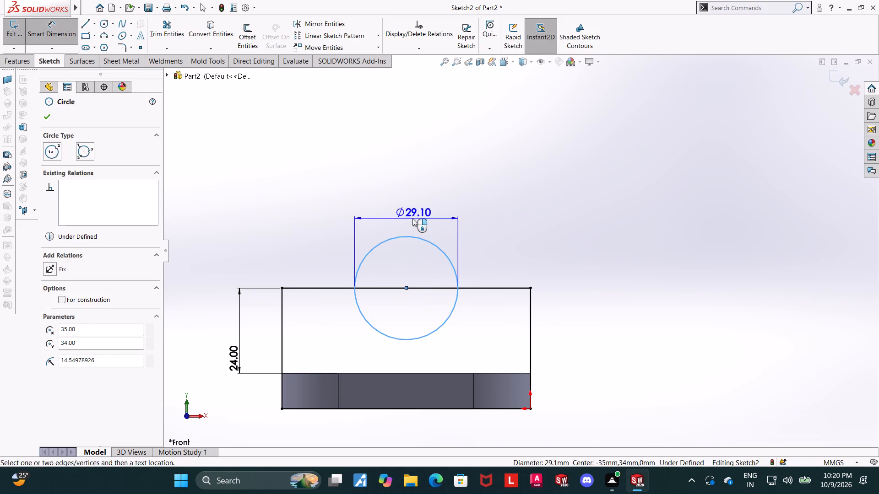
pyautogui.click(412, 218)
pyautogui.write('28')
pyautogui.press('Return')
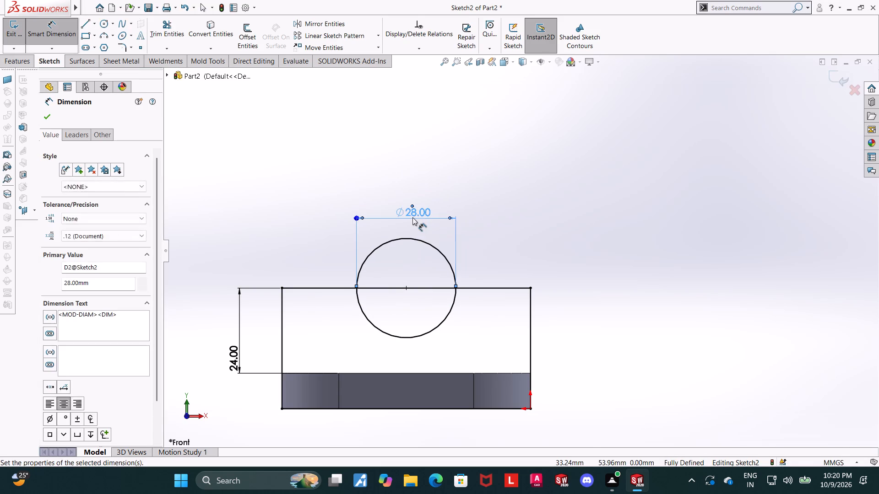
pyautogui.press('Escape')
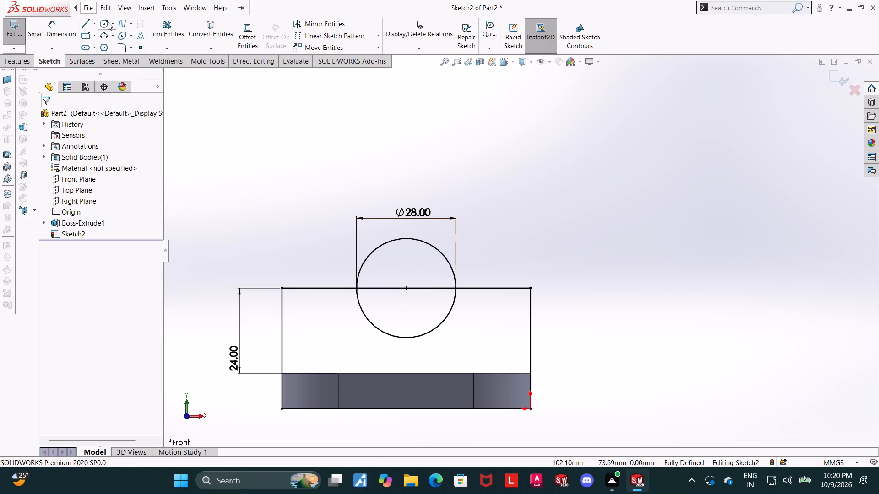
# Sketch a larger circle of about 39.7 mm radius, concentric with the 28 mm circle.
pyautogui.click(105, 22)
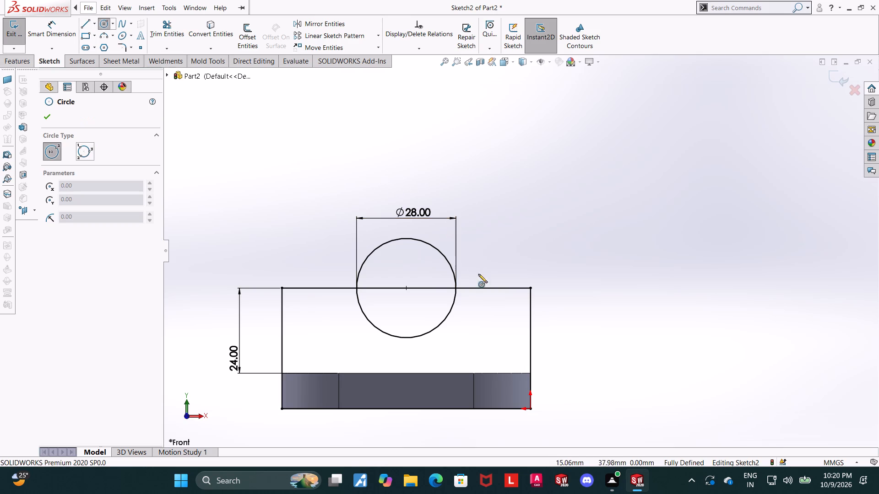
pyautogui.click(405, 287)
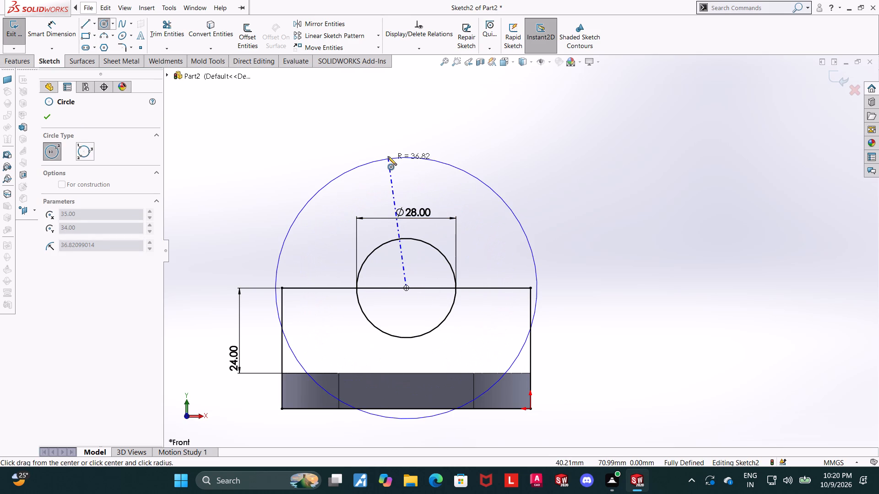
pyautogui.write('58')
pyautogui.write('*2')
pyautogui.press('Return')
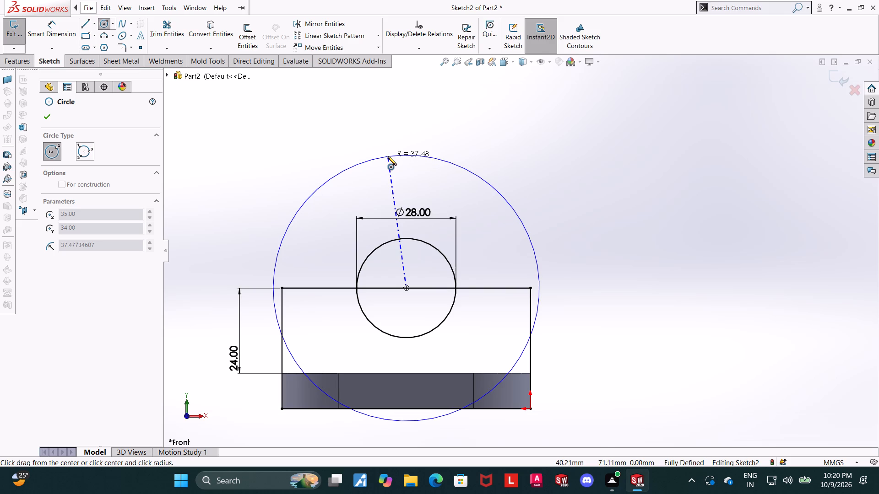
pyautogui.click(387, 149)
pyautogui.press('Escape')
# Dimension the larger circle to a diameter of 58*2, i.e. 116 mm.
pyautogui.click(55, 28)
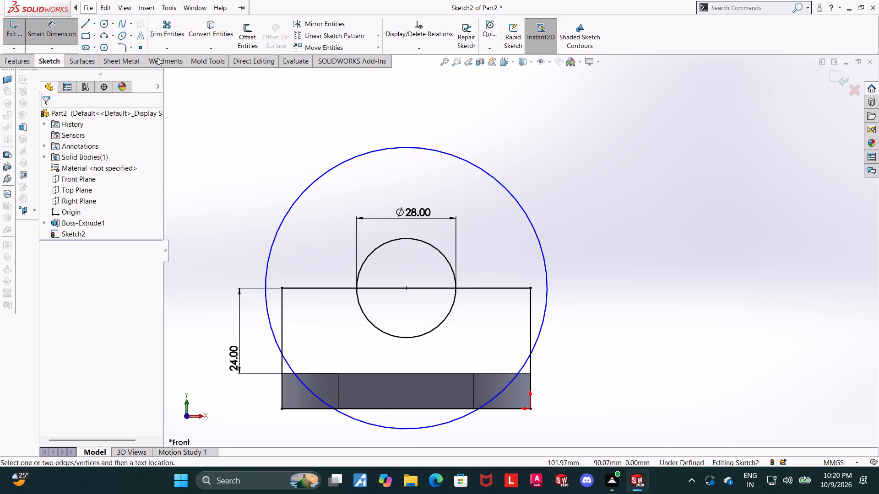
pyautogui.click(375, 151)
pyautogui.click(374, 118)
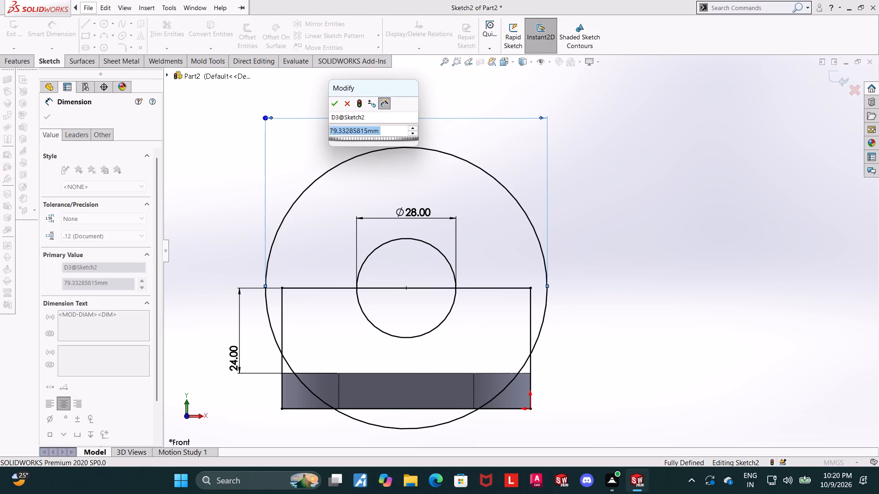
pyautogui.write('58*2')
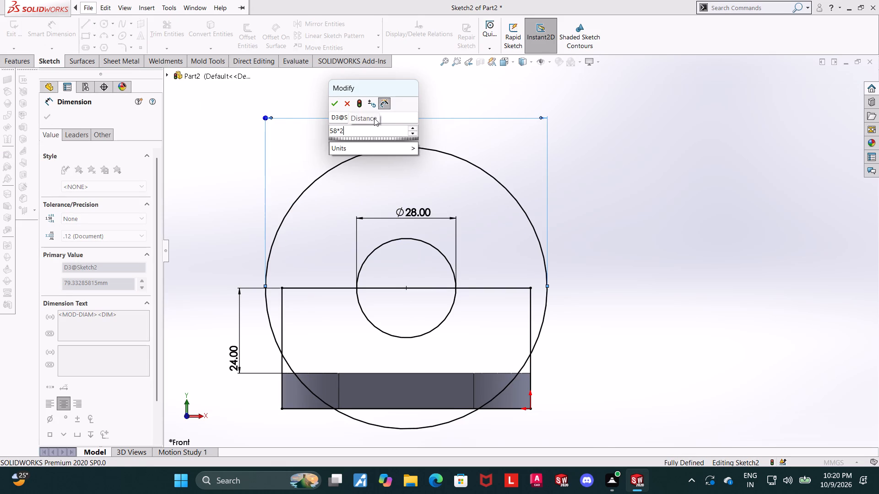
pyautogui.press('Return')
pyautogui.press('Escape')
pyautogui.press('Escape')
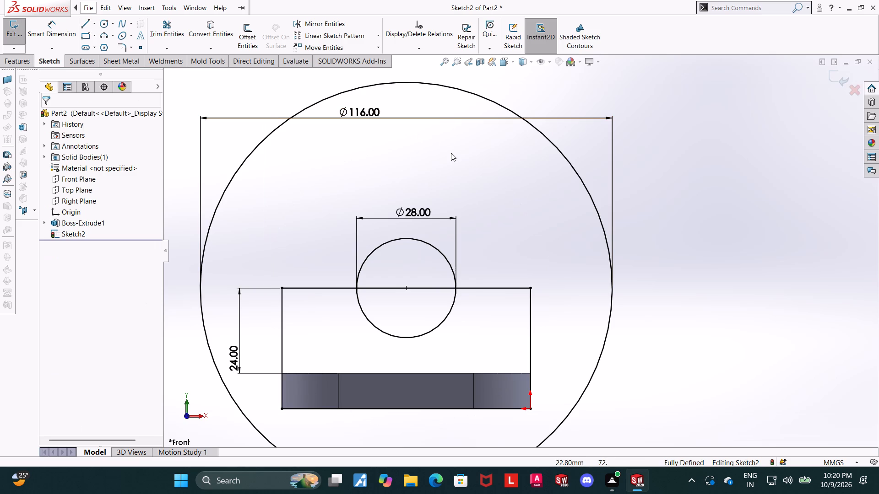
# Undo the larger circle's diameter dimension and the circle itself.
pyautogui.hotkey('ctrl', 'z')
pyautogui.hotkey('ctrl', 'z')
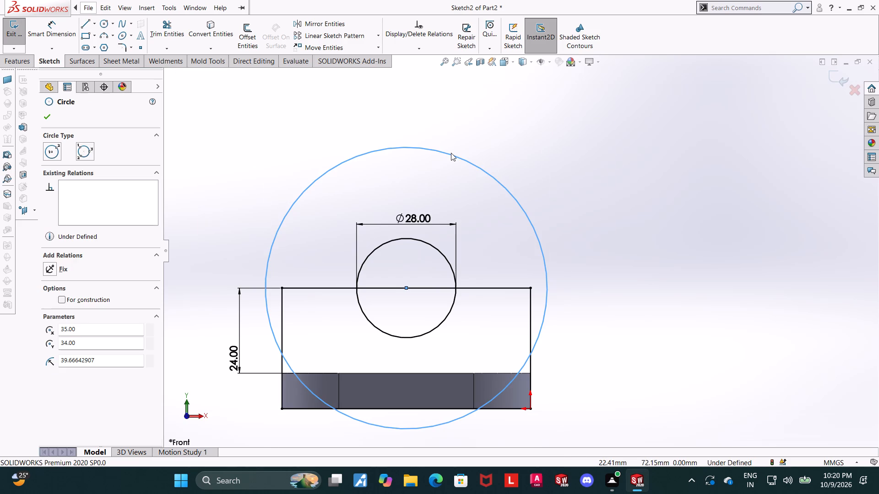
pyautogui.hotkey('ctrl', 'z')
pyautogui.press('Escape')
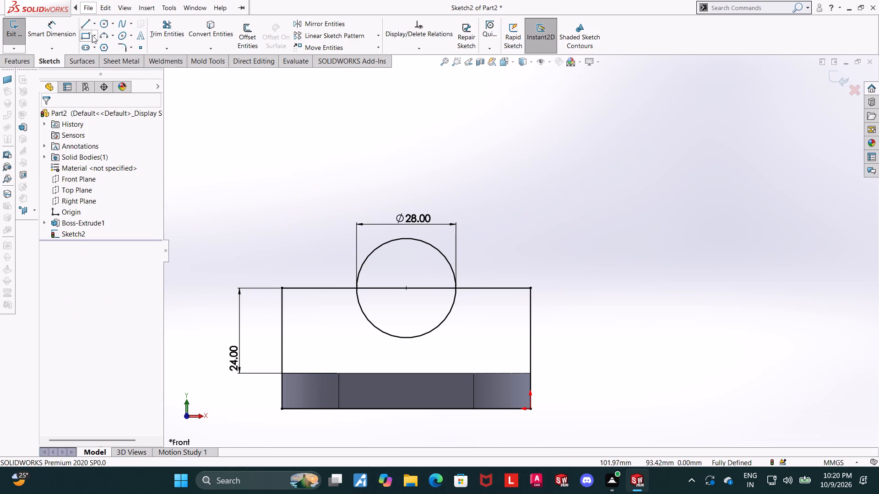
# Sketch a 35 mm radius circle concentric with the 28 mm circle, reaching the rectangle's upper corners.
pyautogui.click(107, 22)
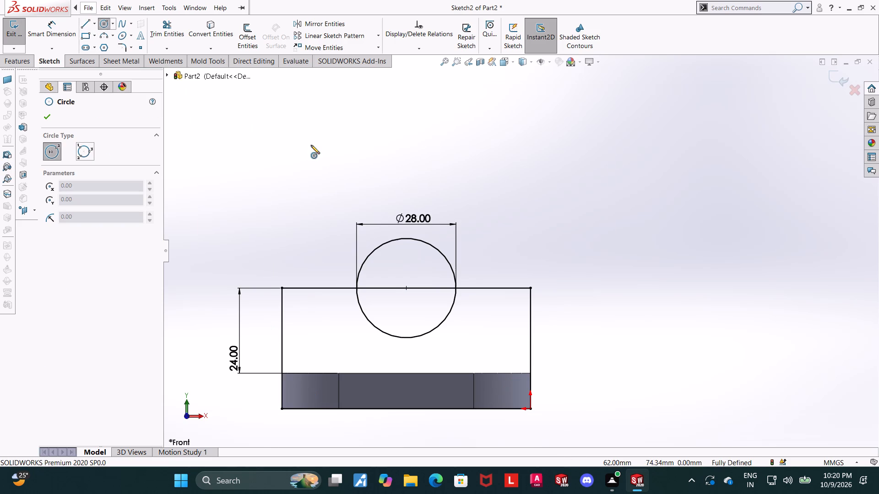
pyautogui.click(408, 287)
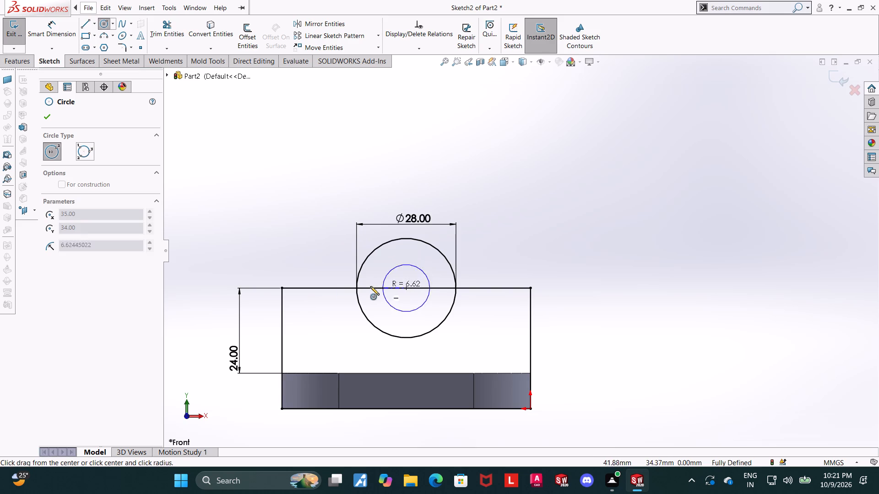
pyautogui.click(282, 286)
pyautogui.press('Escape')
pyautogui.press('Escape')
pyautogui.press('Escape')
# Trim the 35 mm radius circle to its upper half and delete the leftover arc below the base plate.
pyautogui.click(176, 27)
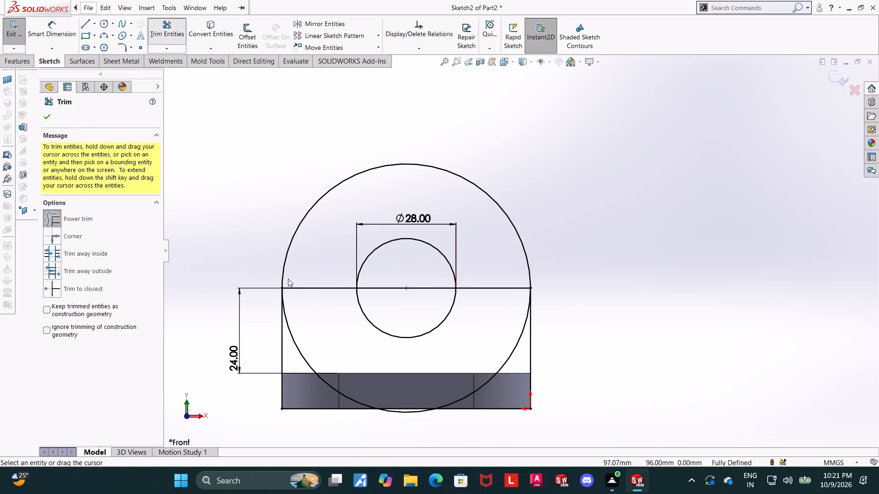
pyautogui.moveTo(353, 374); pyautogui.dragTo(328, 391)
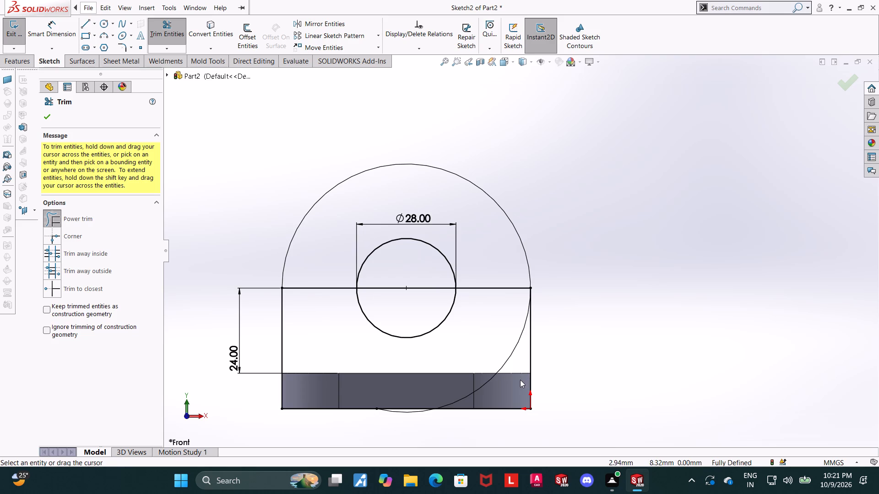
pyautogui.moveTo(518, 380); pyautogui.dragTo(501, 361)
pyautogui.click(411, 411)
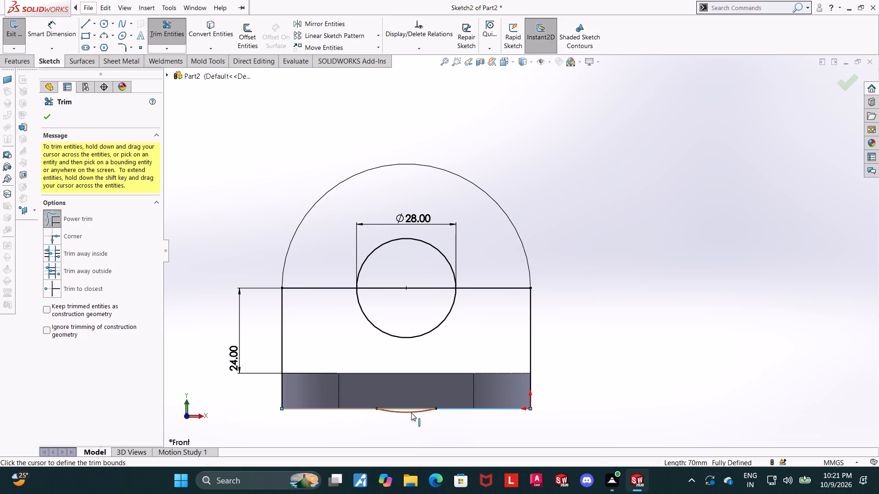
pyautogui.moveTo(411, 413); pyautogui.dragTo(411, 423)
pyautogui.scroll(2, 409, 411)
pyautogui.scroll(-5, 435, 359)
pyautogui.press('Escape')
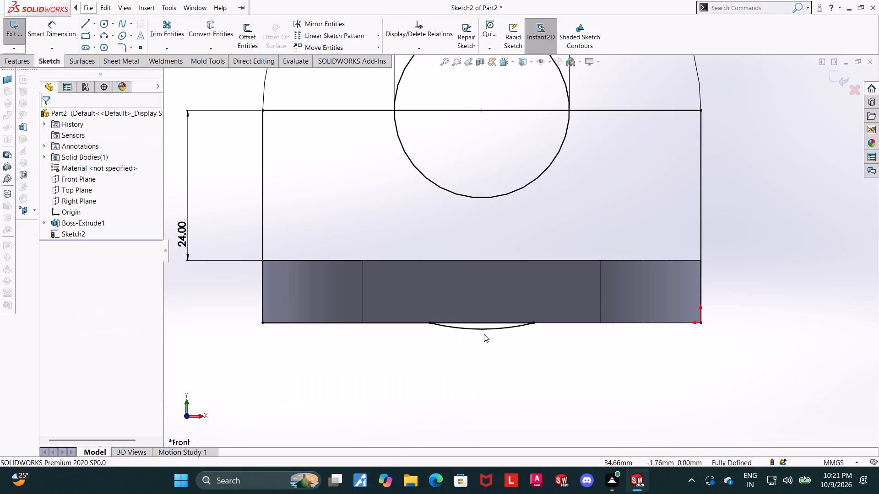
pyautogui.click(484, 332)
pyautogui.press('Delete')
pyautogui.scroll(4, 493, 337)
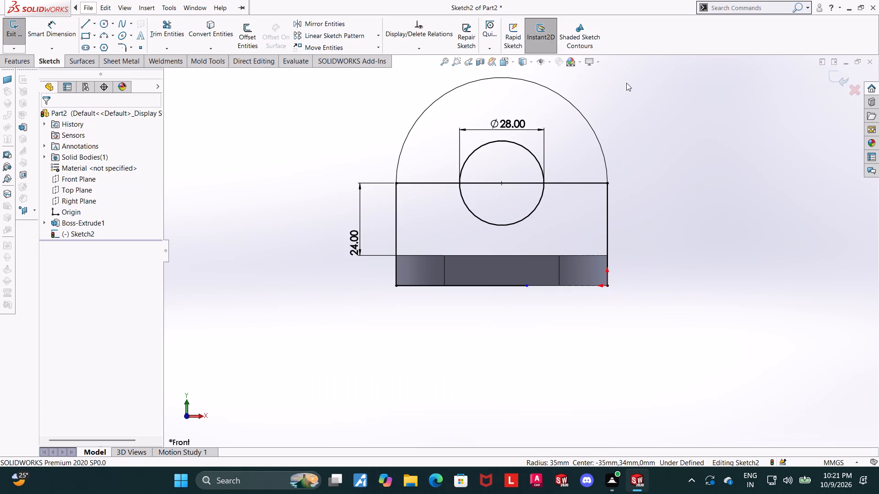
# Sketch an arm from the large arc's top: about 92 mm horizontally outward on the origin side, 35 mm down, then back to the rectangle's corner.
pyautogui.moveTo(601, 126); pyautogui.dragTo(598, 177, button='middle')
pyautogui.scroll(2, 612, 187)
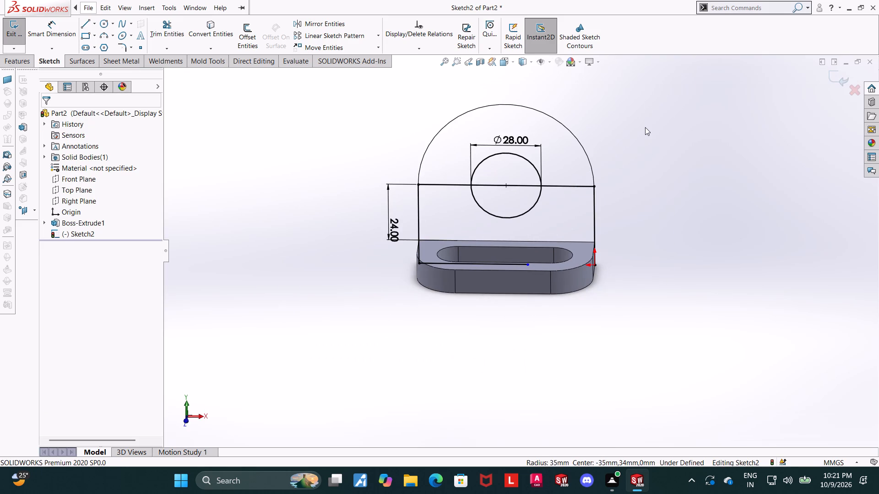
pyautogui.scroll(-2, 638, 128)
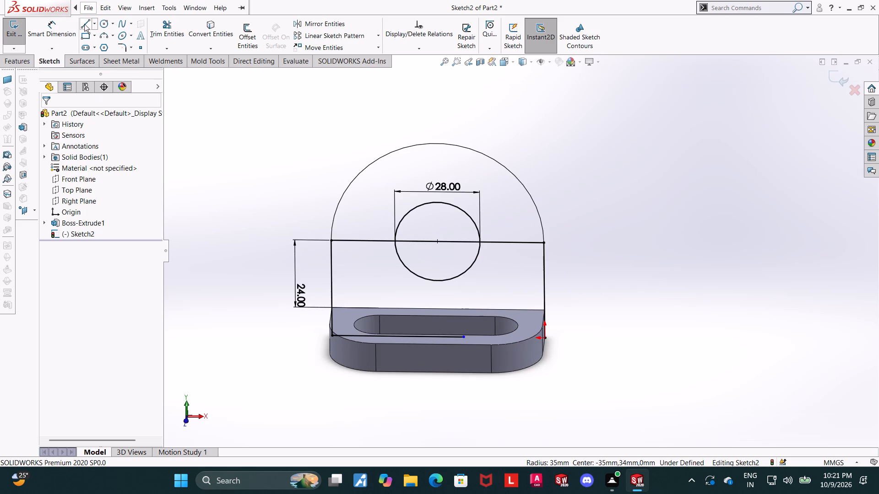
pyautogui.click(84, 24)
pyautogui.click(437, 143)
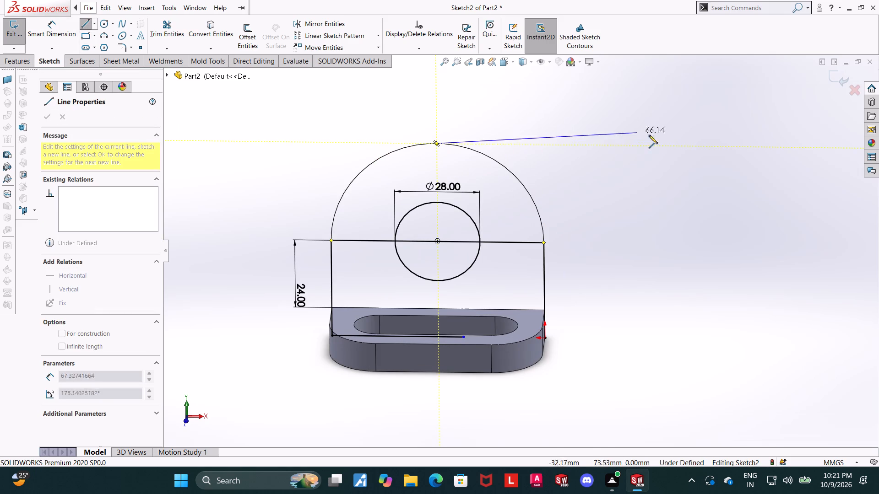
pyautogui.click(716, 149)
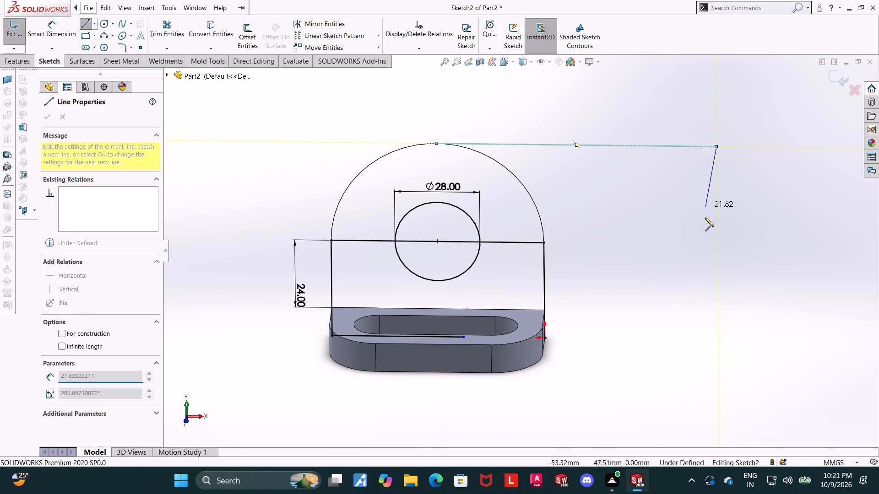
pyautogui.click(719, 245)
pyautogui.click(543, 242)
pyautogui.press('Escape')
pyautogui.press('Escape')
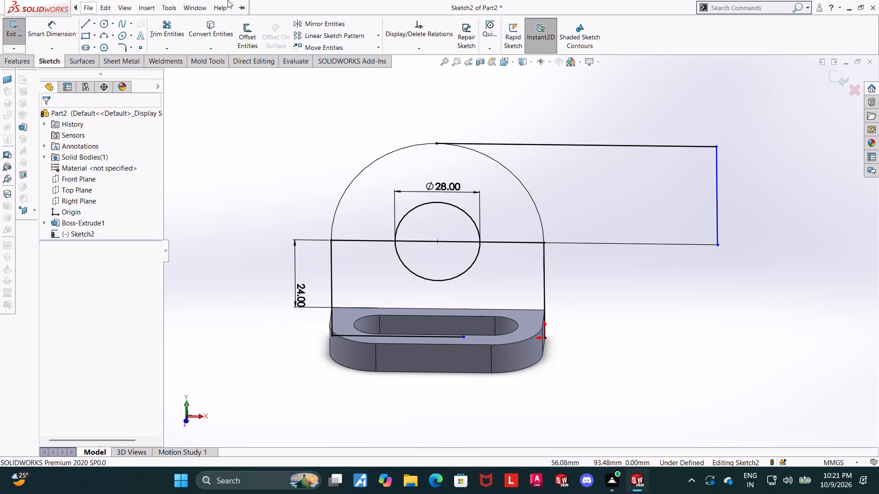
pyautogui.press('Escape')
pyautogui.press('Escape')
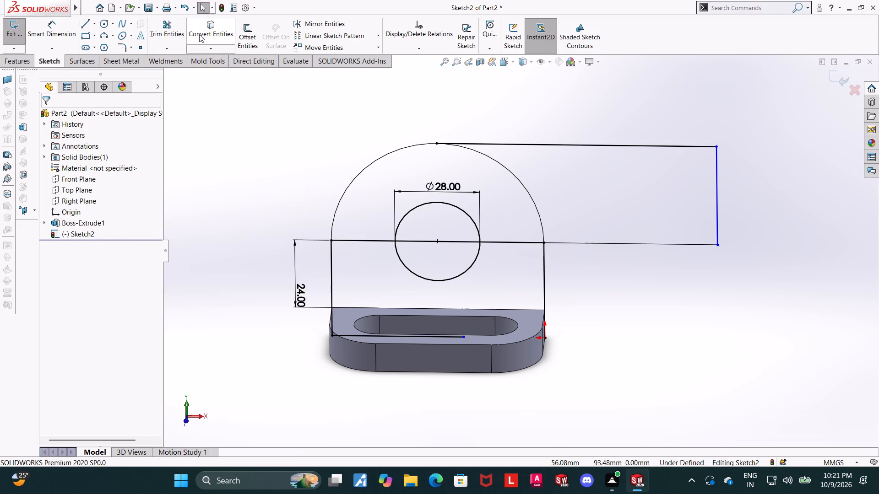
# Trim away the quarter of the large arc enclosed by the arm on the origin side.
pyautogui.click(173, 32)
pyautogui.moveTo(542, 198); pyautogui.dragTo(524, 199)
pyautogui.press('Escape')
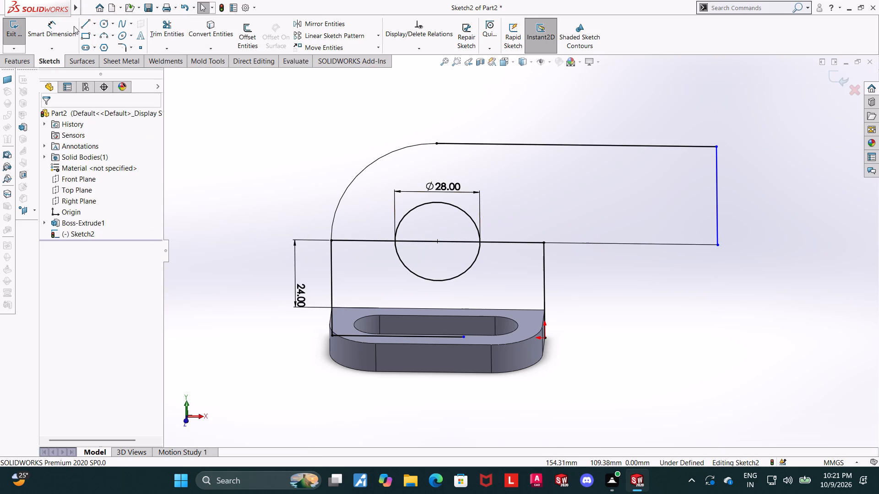
# Sketch a vertical line from the 28 mm circle's centre to the top end of the large arc.
pyautogui.doubleClick(85, 24)
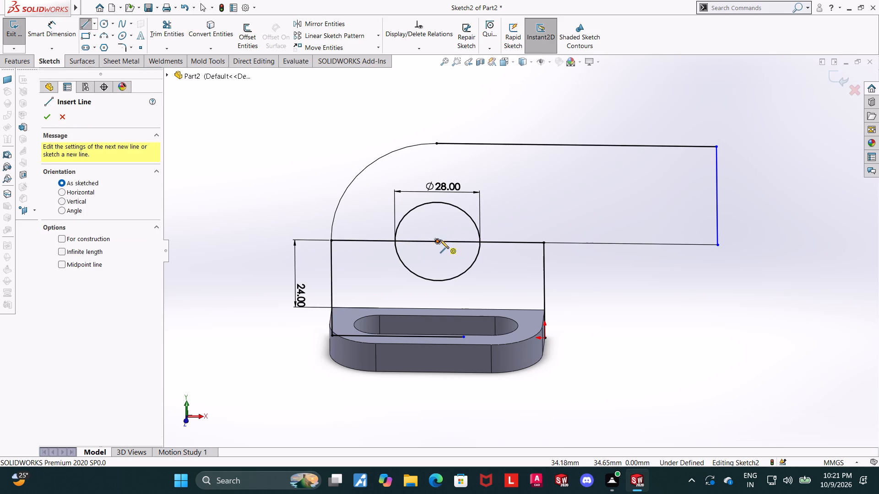
pyautogui.click(440, 240)
pyautogui.click(438, 142)
pyautogui.press('Escape')
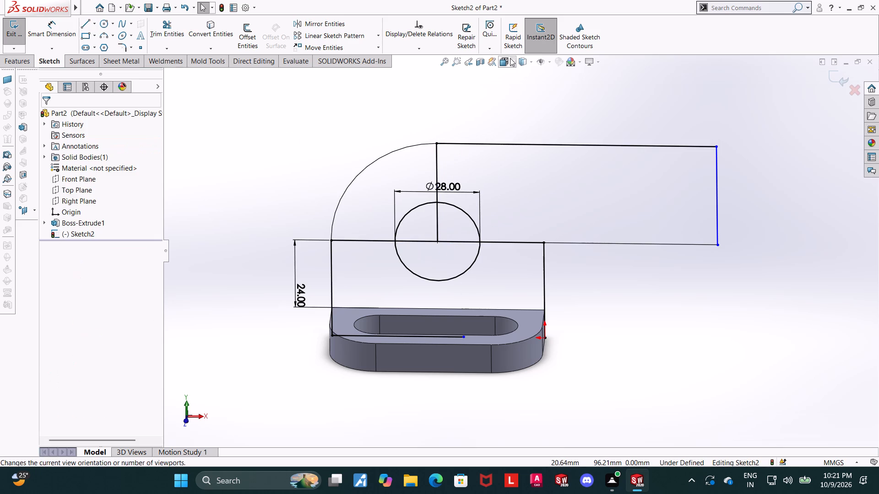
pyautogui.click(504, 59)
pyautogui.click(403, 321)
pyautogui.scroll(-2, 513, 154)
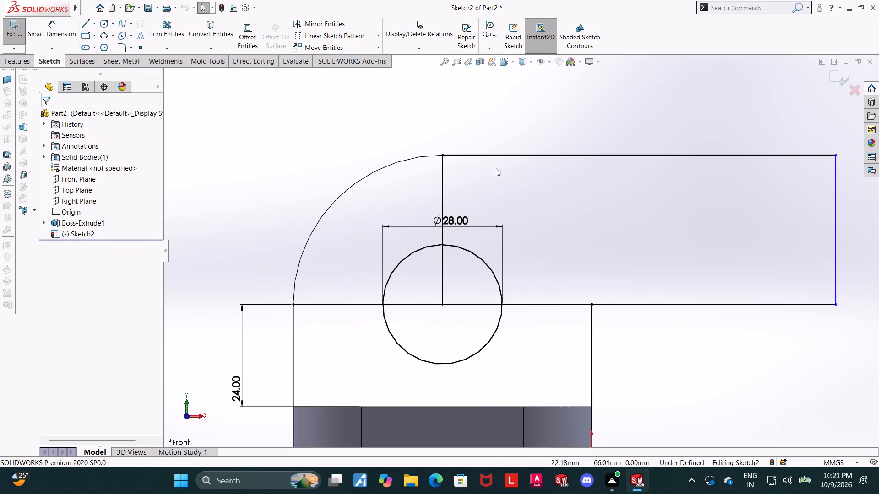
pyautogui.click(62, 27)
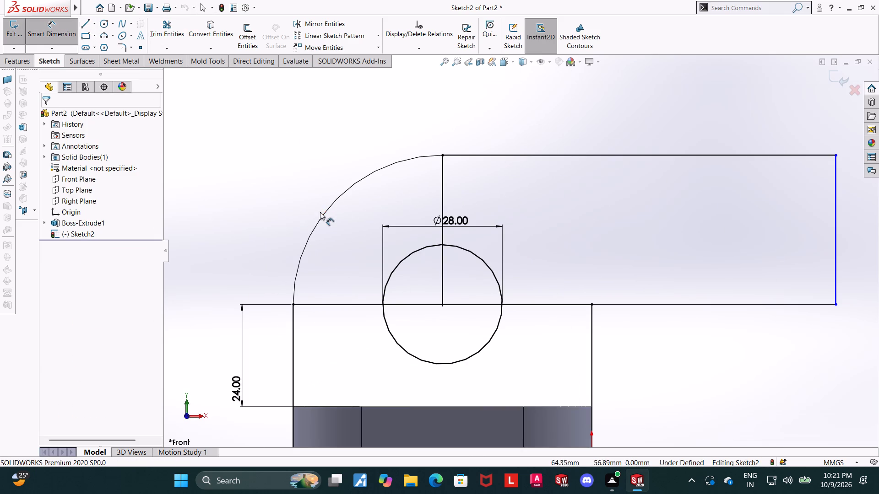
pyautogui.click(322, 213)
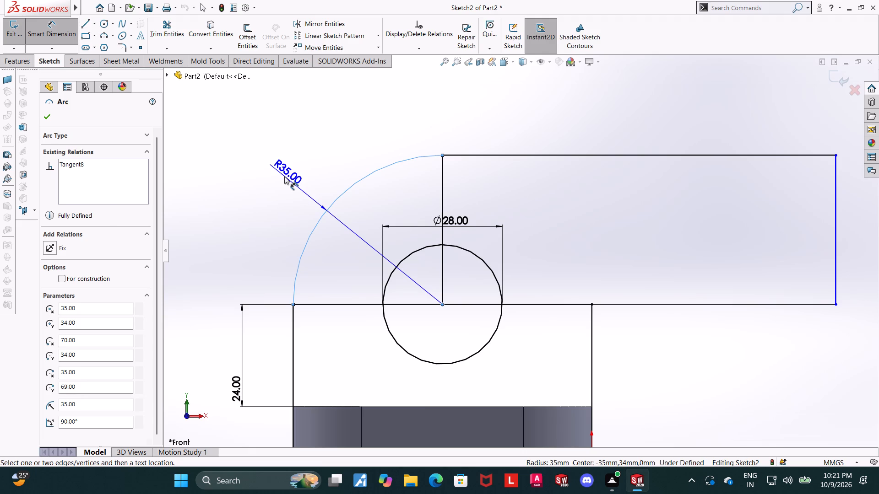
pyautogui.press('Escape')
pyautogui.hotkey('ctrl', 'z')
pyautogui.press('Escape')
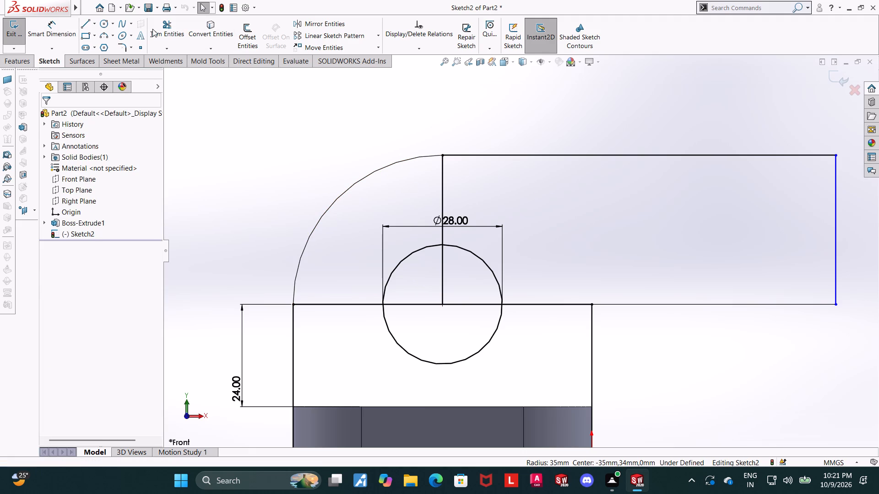
# Trim away the arm lines, the remaining large arc and the vertical centre line, keeping the rectangle and the 28 mm circle.
pyautogui.click(152, 29)
pyautogui.moveTo(683, 129); pyautogui.dragTo(682, 369)
pyautogui.moveTo(878, 268); pyautogui.dragTo(869, 268)
pyautogui.moveTo(862, 267); pyautogui.dragTo(750, 248)
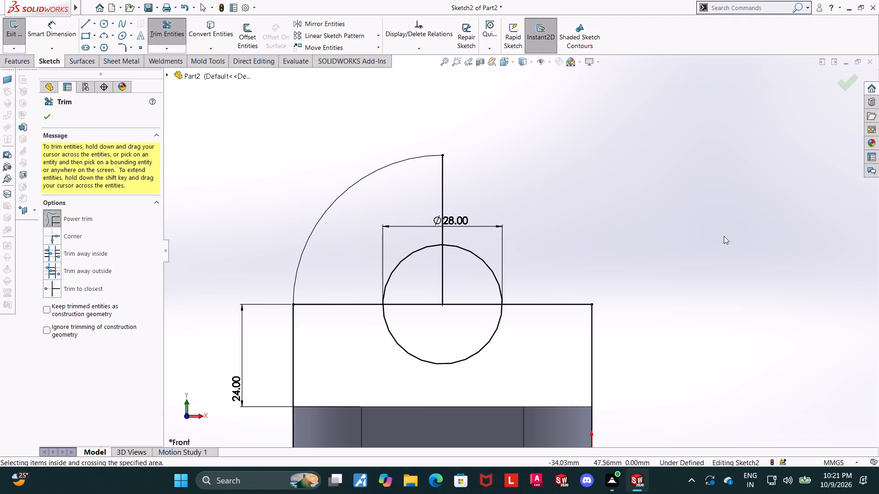
pyautogui.moveTo(507, 185); pyautogui.dragTo(378, 185)
pyautogui.moveTo(399, 179); pyautogui.dragTo(342, 134)
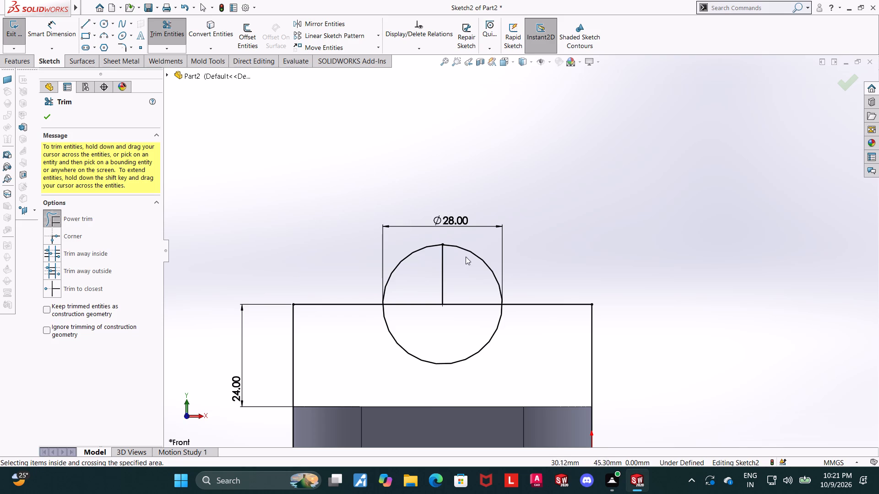
pyautogui.moveTo(456, 262); pyautogui.dragTo(439, 262)
pyautogui.press('Escape')
pyautogui.press('Escape')
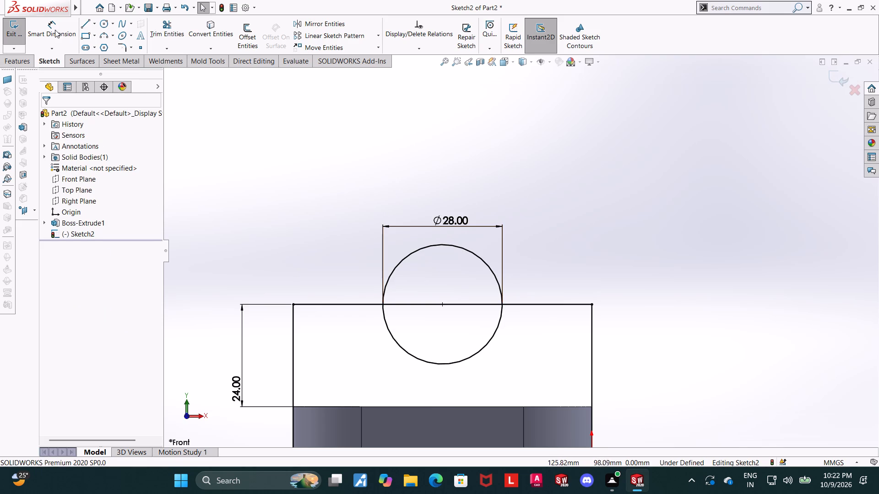
# Sketch a vertical line about 49 mm up from the rectangle's top corner opposite the origin, continued by a long line sloping gently down towards the origin side.
pyautogui.doubleClick(85, 21)
pyautogui.click(293, 305)
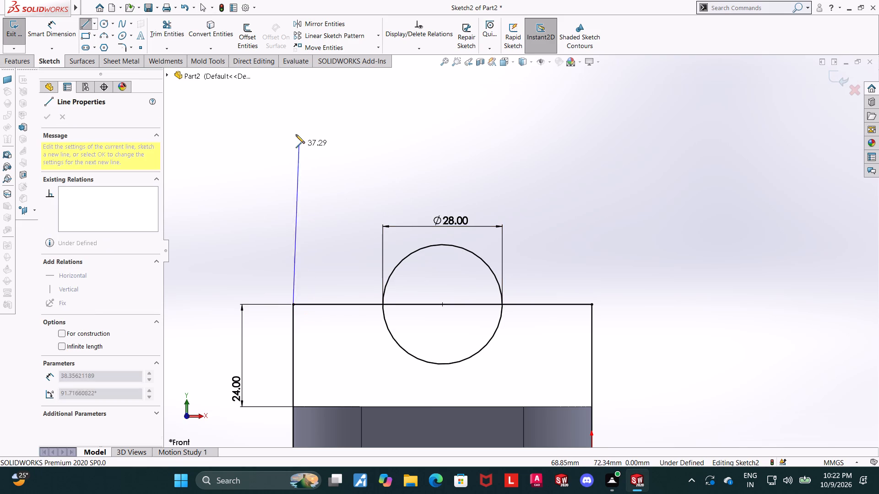
pyautogui.click(295, 96)
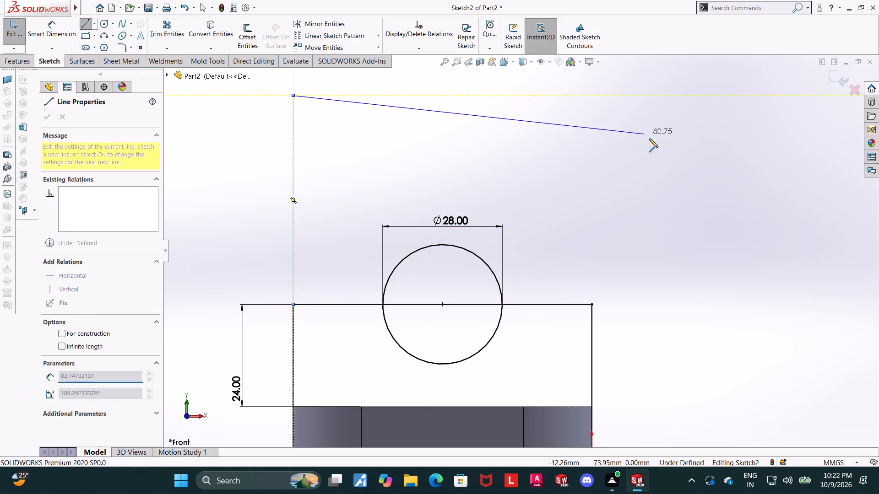
pyautogui.click(661, 146)
pyautogui.press('Escape')
pyautogui.press('Escape')
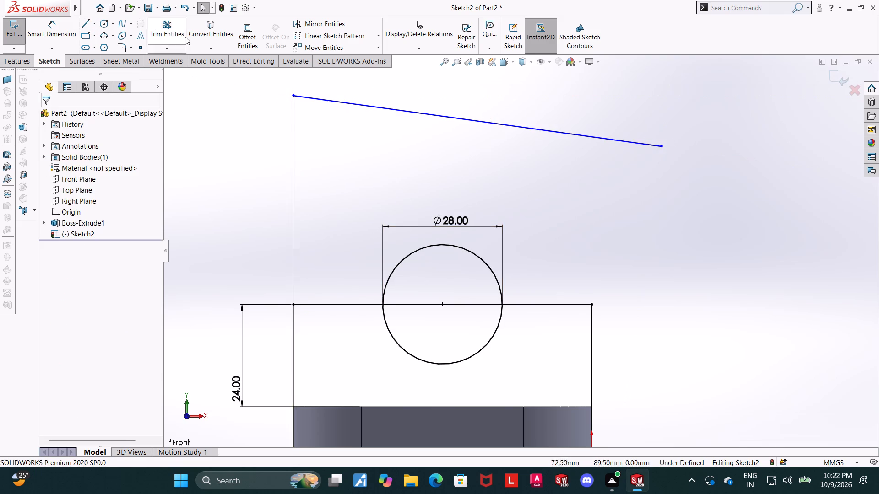
# Dimension the angle between the vertical line and the sloping line as 80°.
pyautogui.click(214, 31)
pyautogui.press('Escape')
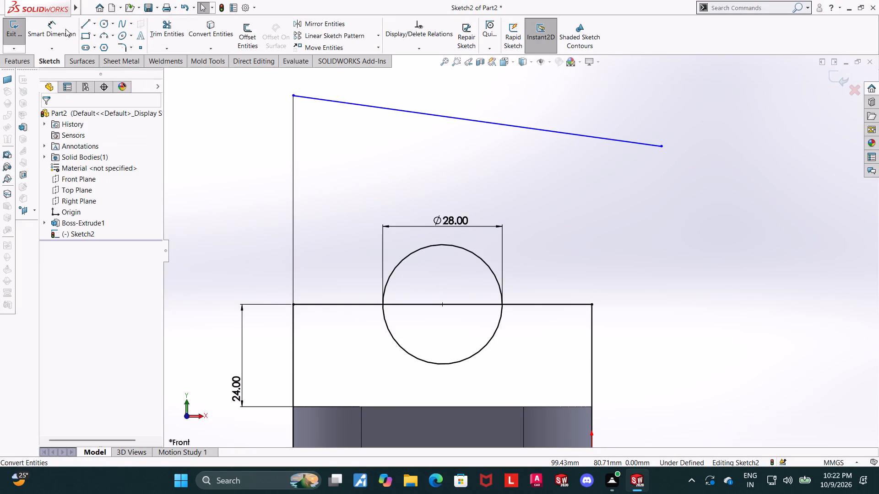
pyautogui.click(65, 29)
pyautogui.click(294, 123)
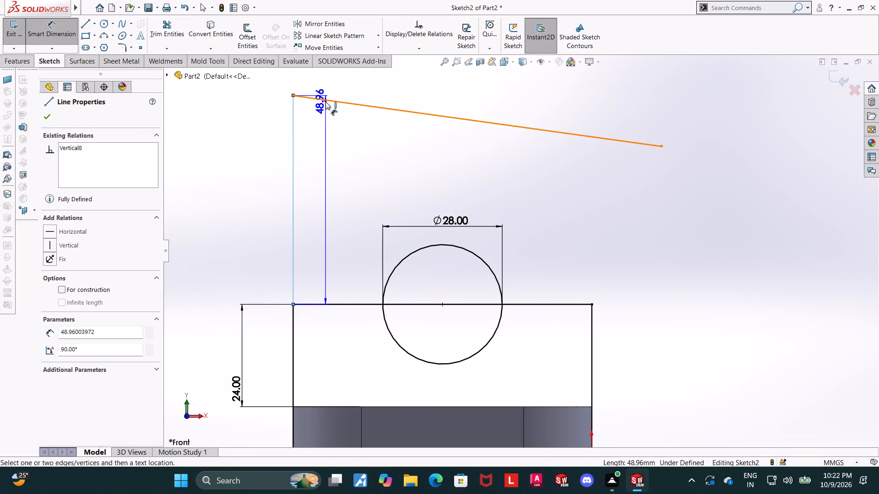
pyautogui.click(326, 102)
pyautogui.click(335, 116)
pyautogui.write('80')
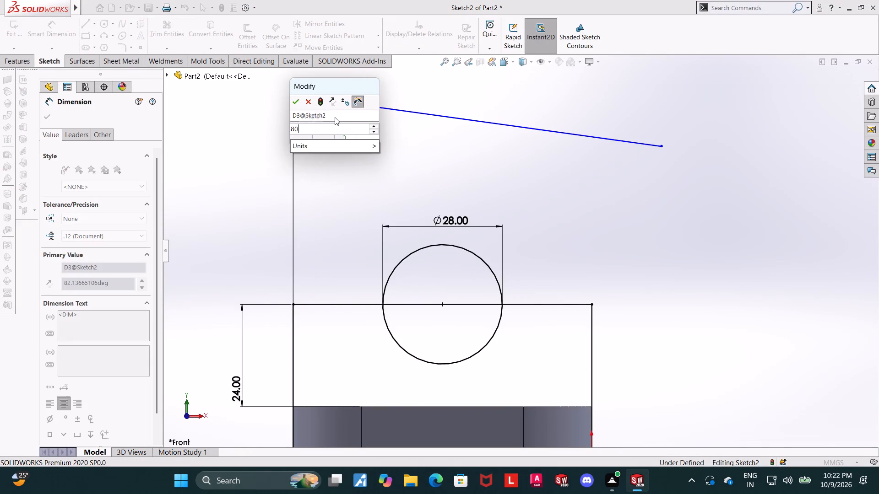
pyautogui.press('Return')
pyautogui.press('Escape')
pyautogui.press('Escape')
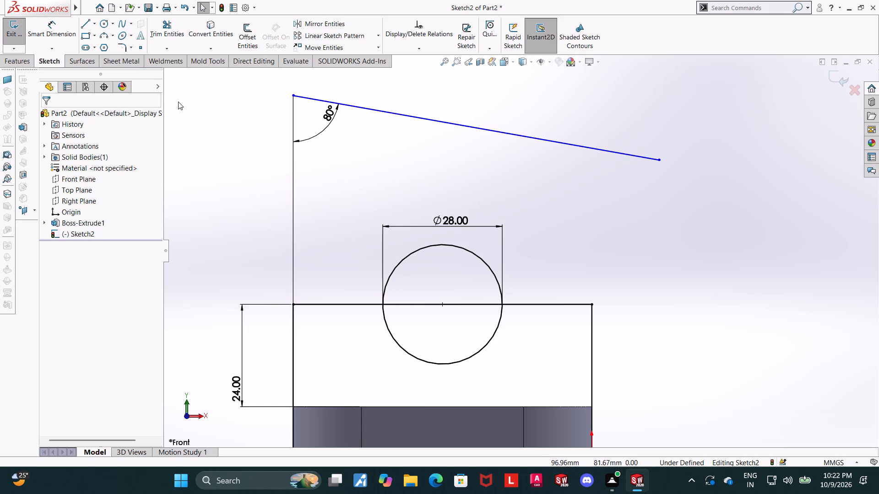
pyautogui.click(407, 157)
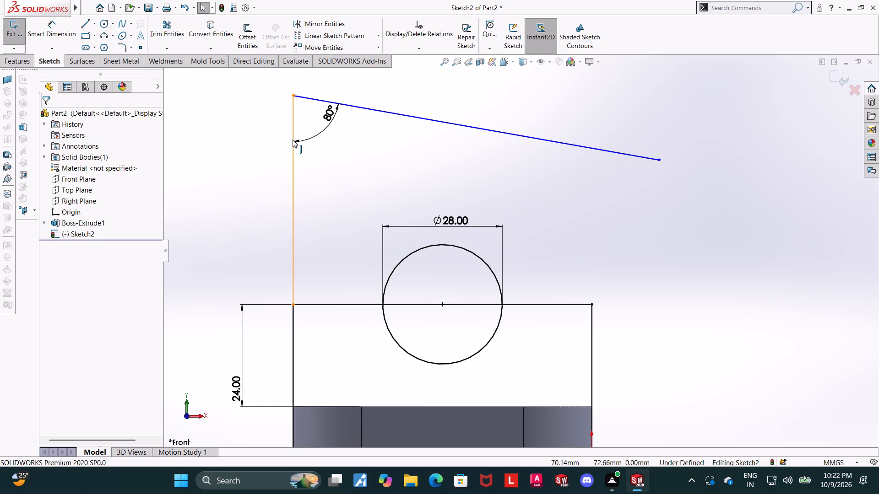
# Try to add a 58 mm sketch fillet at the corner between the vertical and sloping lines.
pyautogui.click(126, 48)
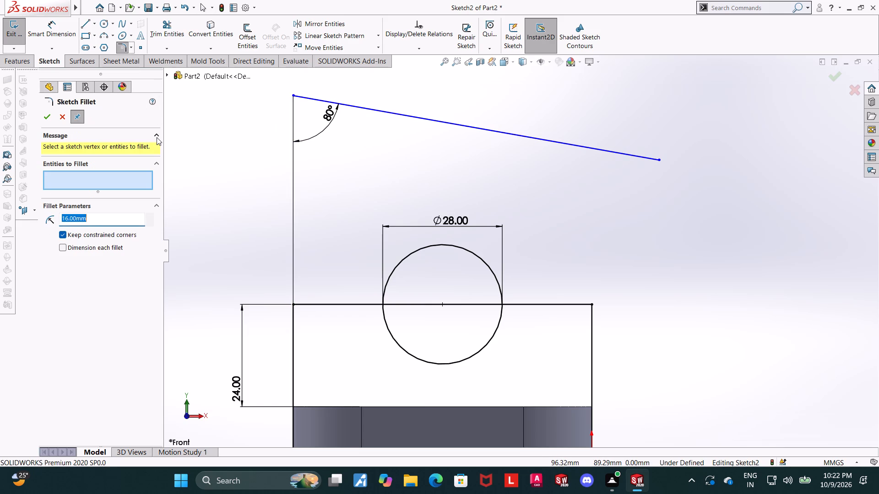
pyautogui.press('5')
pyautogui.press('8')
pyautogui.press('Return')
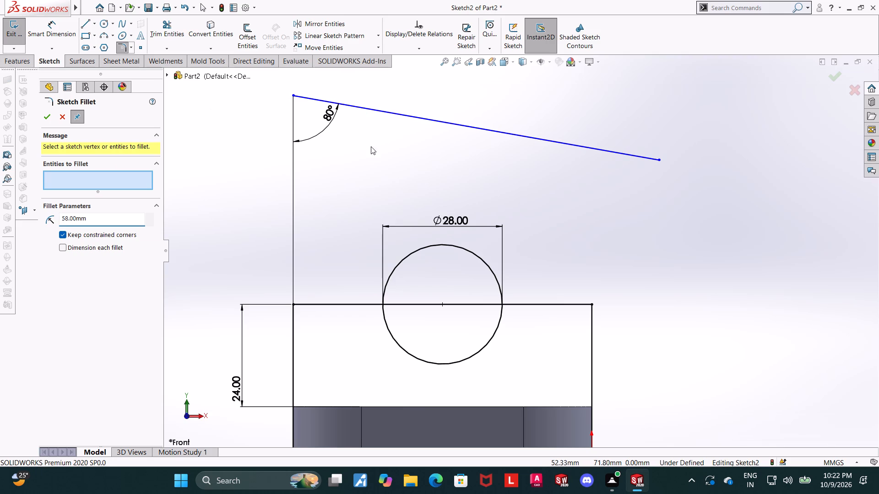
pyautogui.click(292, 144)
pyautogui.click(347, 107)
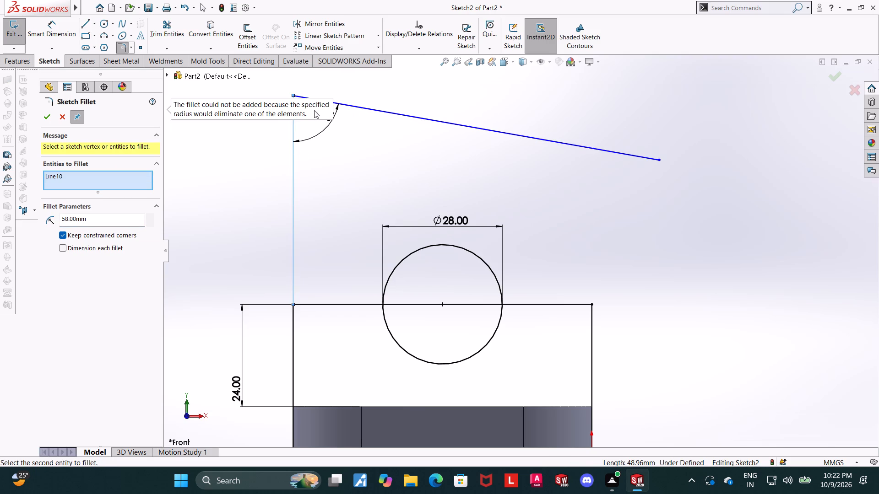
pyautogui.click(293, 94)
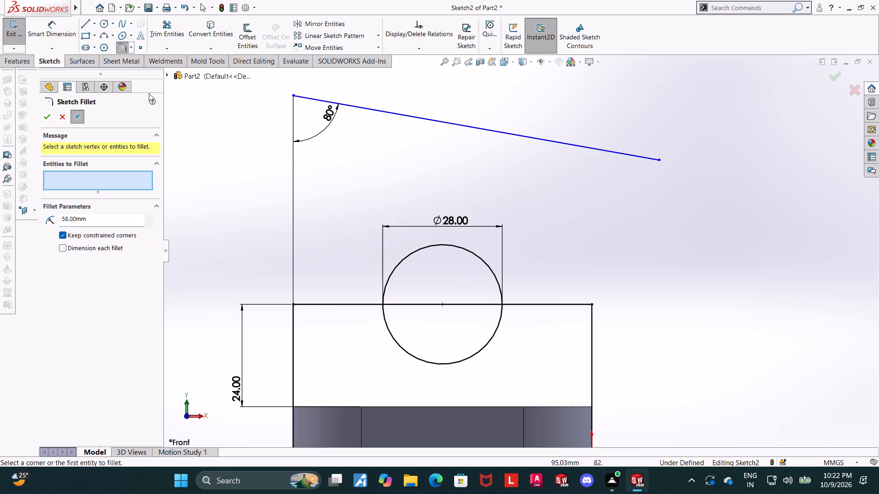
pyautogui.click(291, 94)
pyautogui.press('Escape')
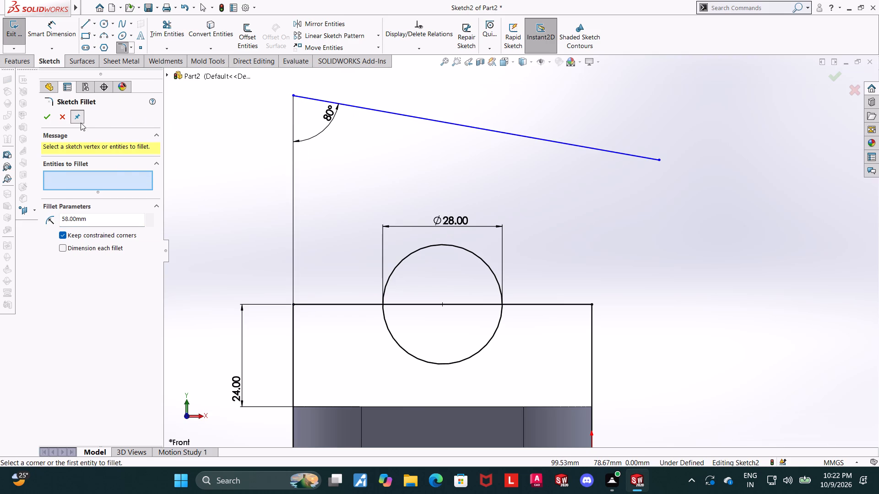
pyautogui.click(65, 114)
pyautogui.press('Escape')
# Sketch a three-point arc bulging outward from the rectangle's top corner to a point on the sloping line, its ends about 58 mm apart.
pyautogui.click(106, 36)
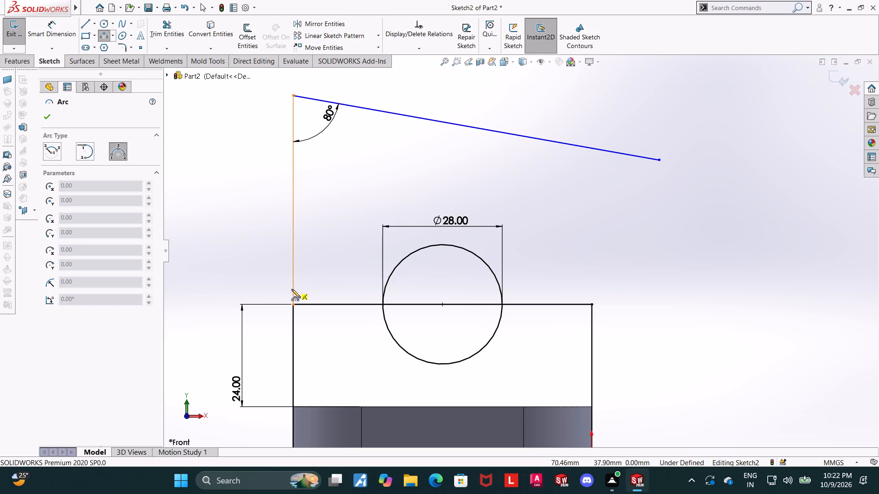
pyautogui.click(293, 306)
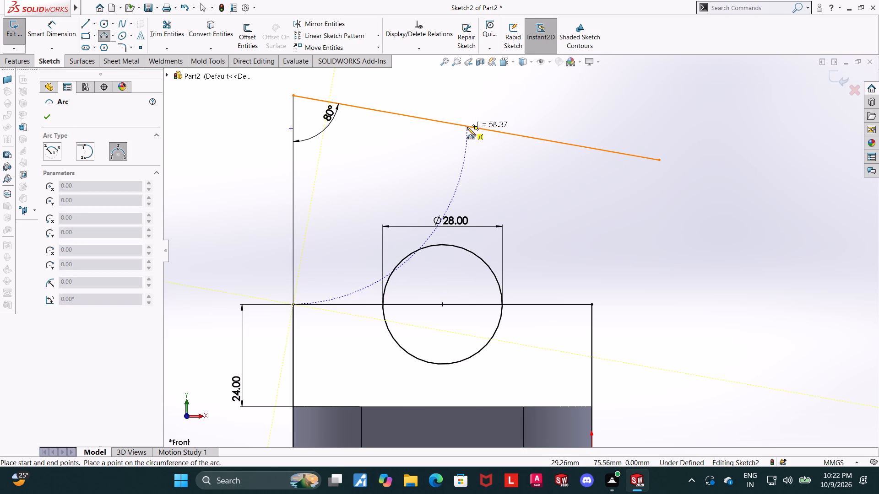
pyautogui.click(467, 126)
pyautogui.click(379, 136)
pyautogui.press('Escape')
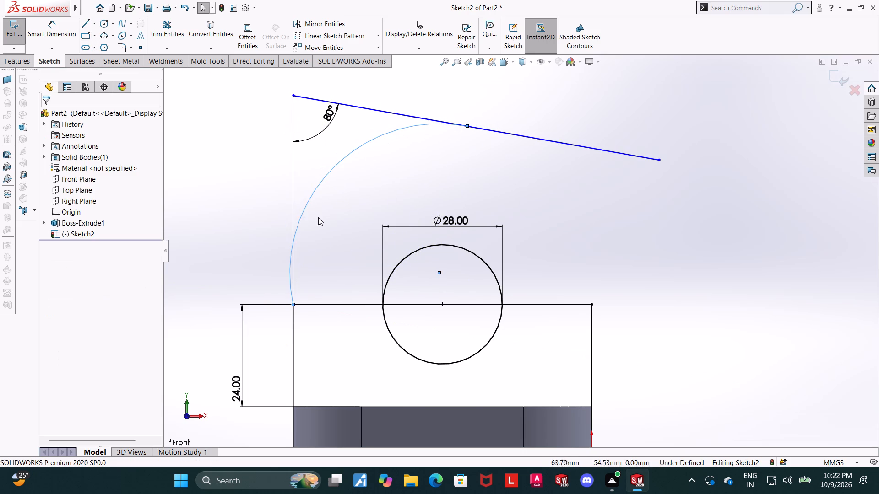
# Make the new arc tangent to both the vertical line and the sloping line.
pyautogui.click(293, 207)
pyautogui.keyDown('ctrl'); pyautogui.click(302, 211); pyautogui.keyUp('ctrl')
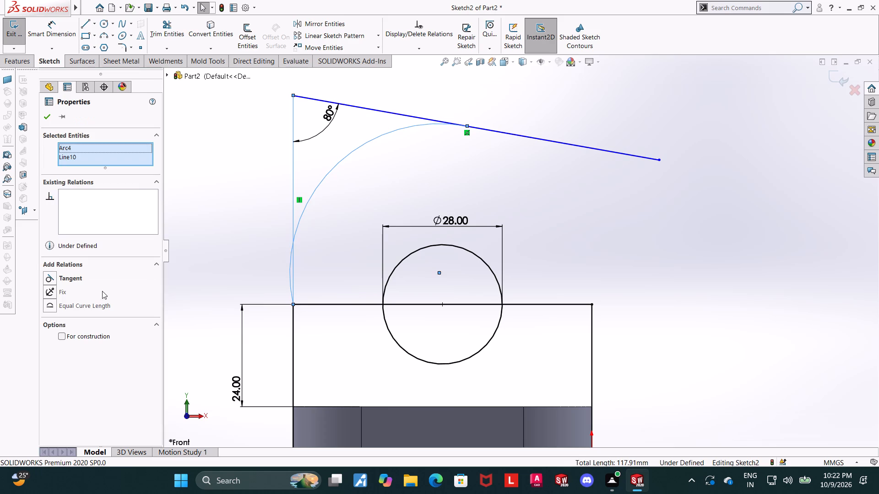
pyautogui.click(49, 276)
pyautogui.press('Escape')
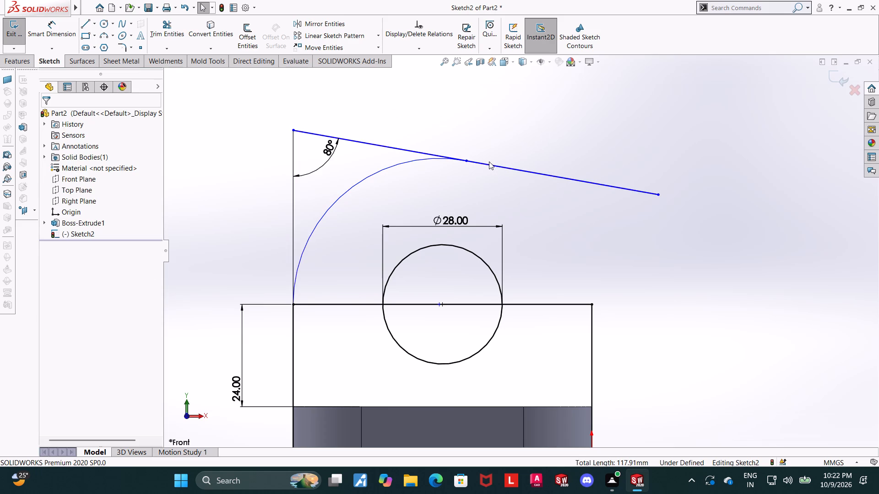
pyautogui.click(487, 163)
pyautogui.keyDown('ctrl'); pyautogui.click(417, 161); pyautogui.keyUp('ctrl')
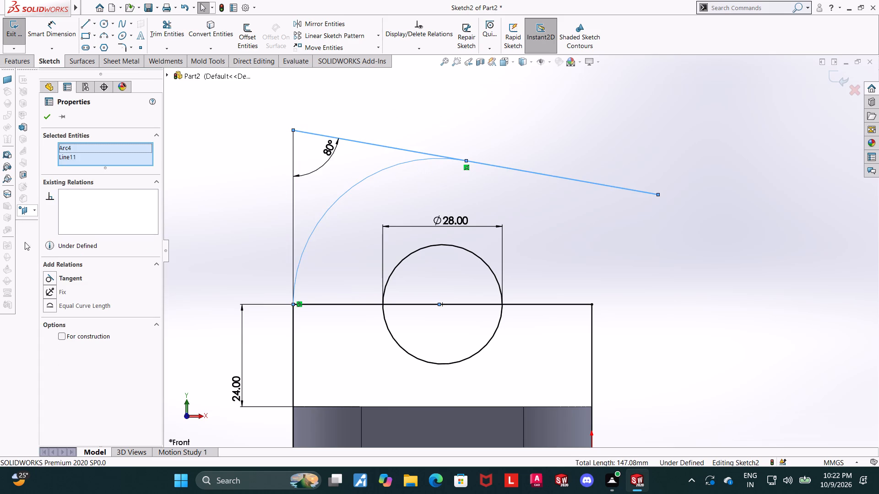
pyautogui.click(49, 276)
pyautogui.press('Escape')
pyautogui.press('Escape')
# Dimension the tangent arc's radius as 58 mm.
pyautogui.click(59, 26)
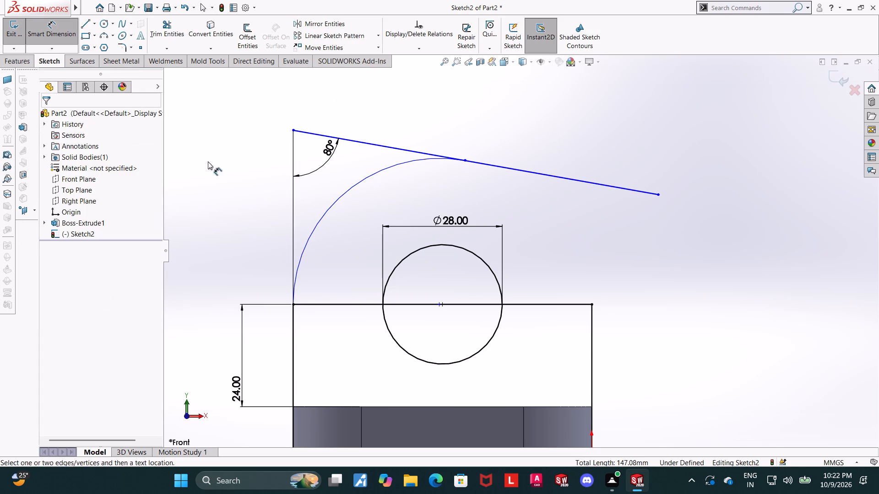
pyautogui.click(339, 200)
pyautogui.click(234, 208)
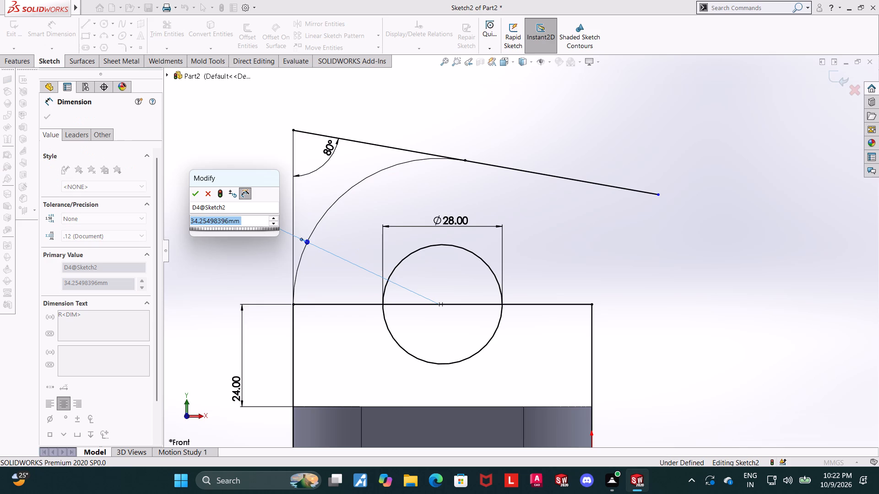
pyautogui.write('58')
pyautogui.press('Return')
pyautogui.press('Escape')
pyautogui.press('Escape')
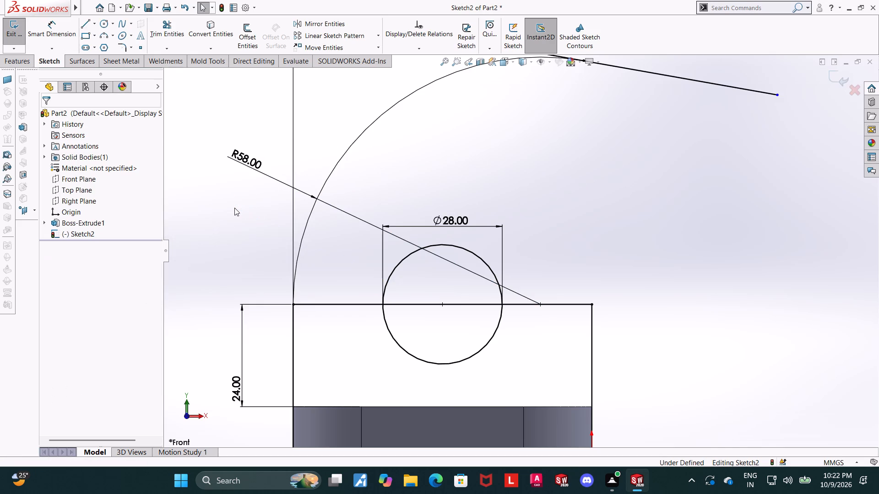
# Convert the sloping line above the arc to construction geometry.
pyautogui.scroll(2, 673, 228)
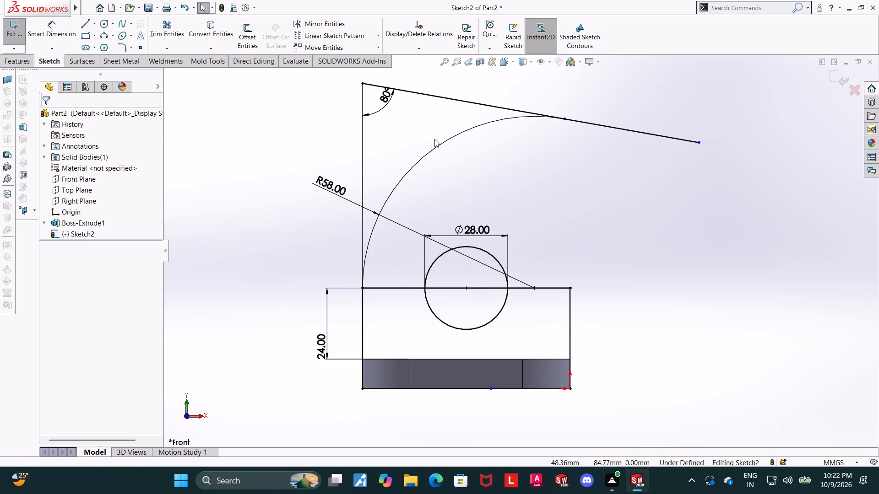
pyautogui.click(363, 83)
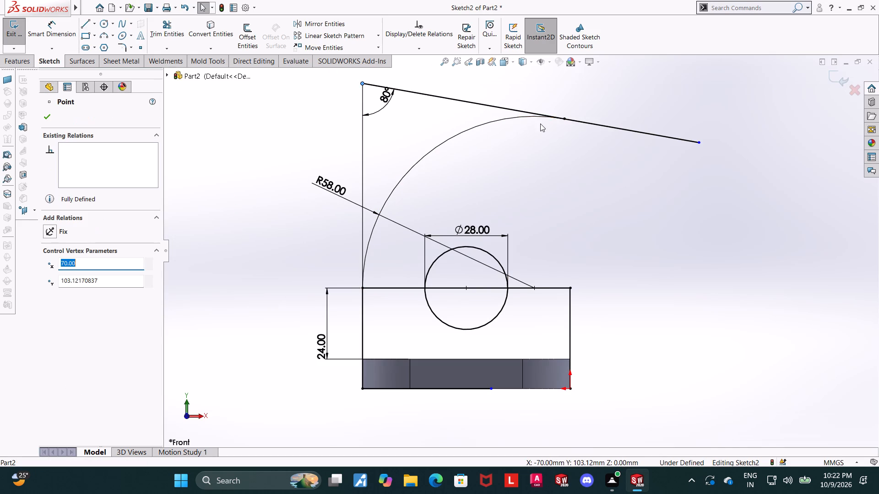
pyautogui.click(453, 99)
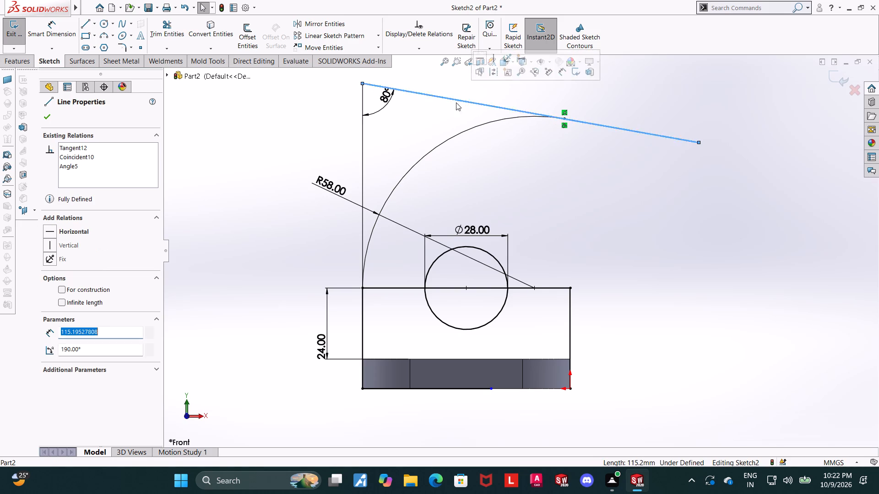
pyautogui.click(497, 74)
pyautogui.press('Escape')
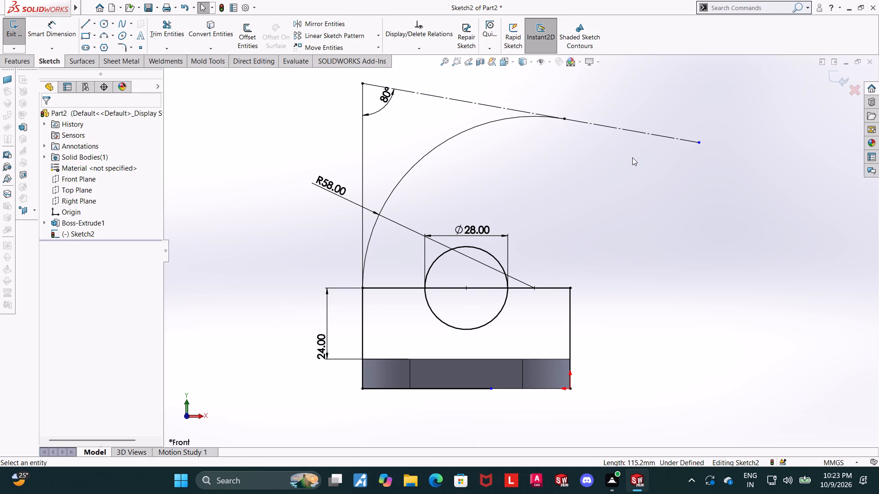
# Merge the sloping construction line's free end with the arc's upper endpoint.
pyautogui.click(697, 143)
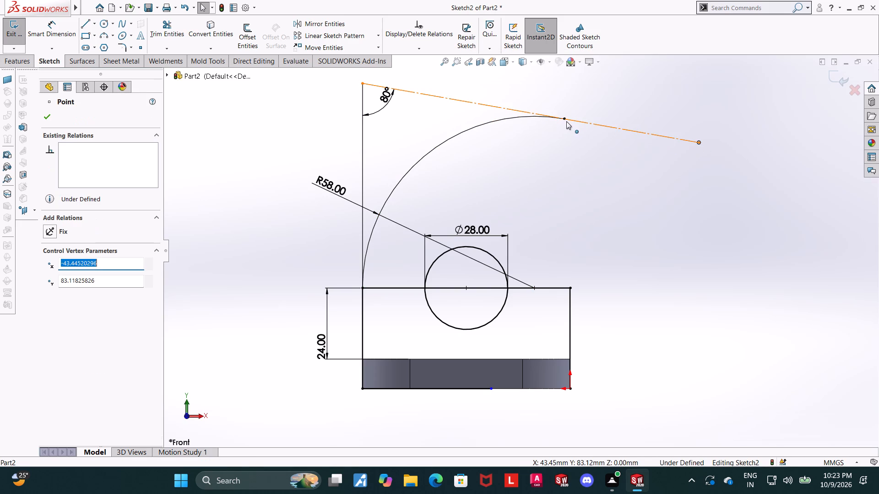
pyautogui.keyDown('ctrl'); pyautogui.click(563, 120); pyautogui.keyUp('ctrl')
pyautogui.click(47, 317)
pyautogui.press('Escape')
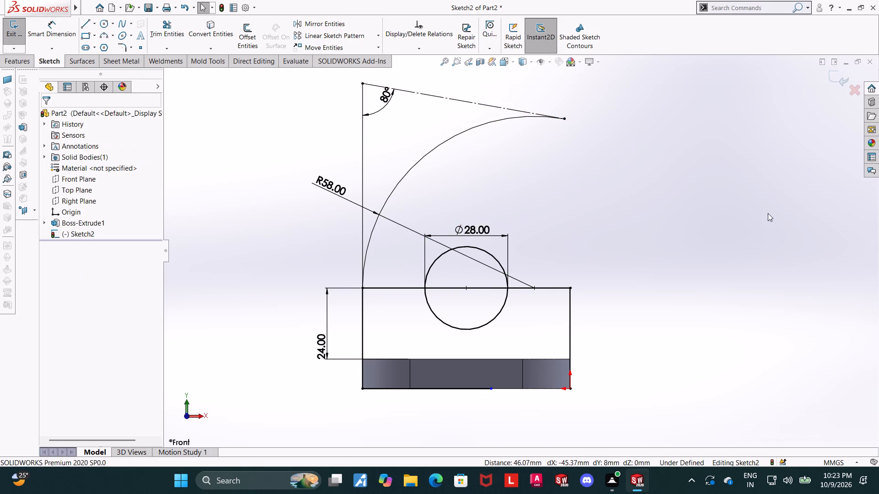
# Convert the vertical line tangent to the arc to construction geometry.
pyautogui.scroll(5, 765, 212)
pyautogui.scroll(-3, 690, 206)
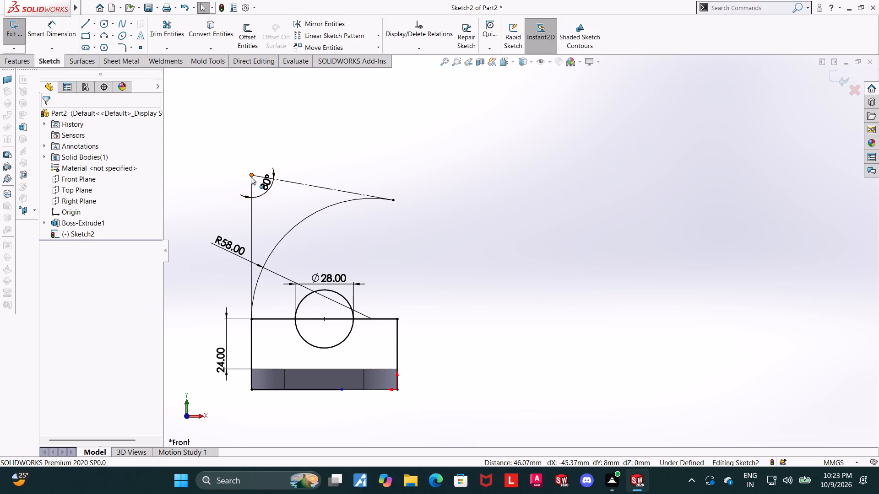
pyautogui.click(253, 212)
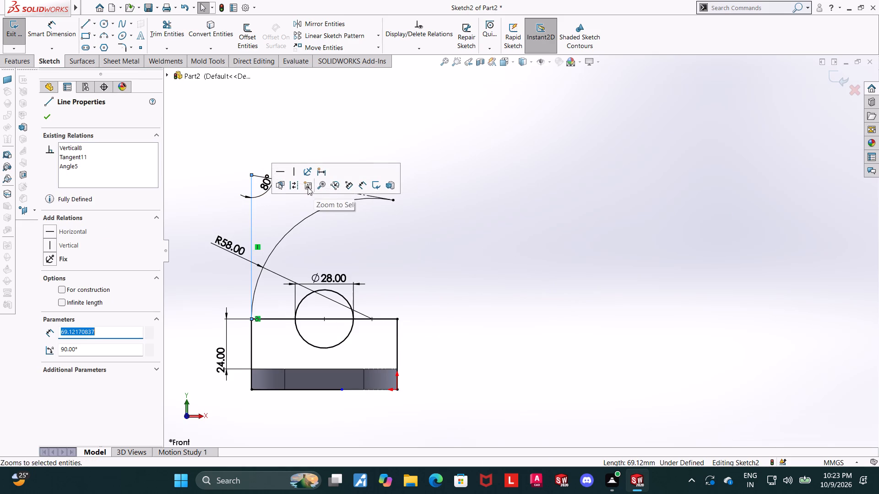
pyautogui.click(297, 186)
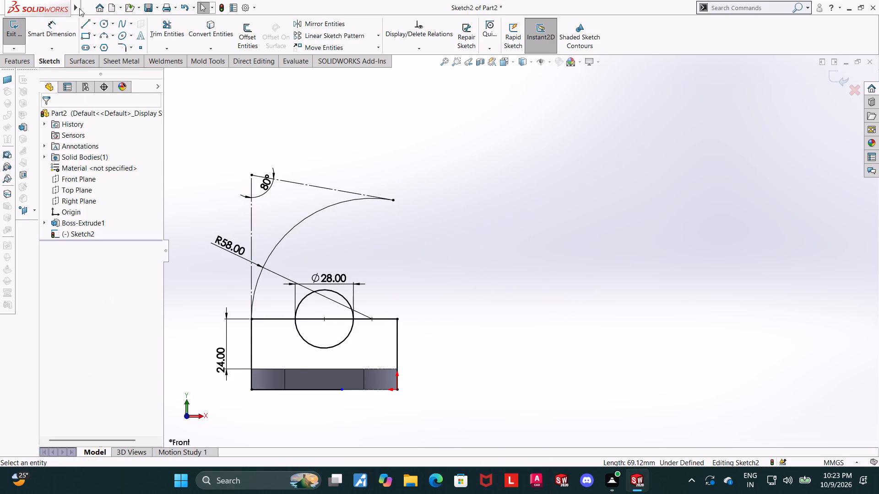
# Sketch a line about 94 mm long sloping gently downward from the R58 arc's upper endpoint, away from the arc.
pyautogui.click(86, 22)
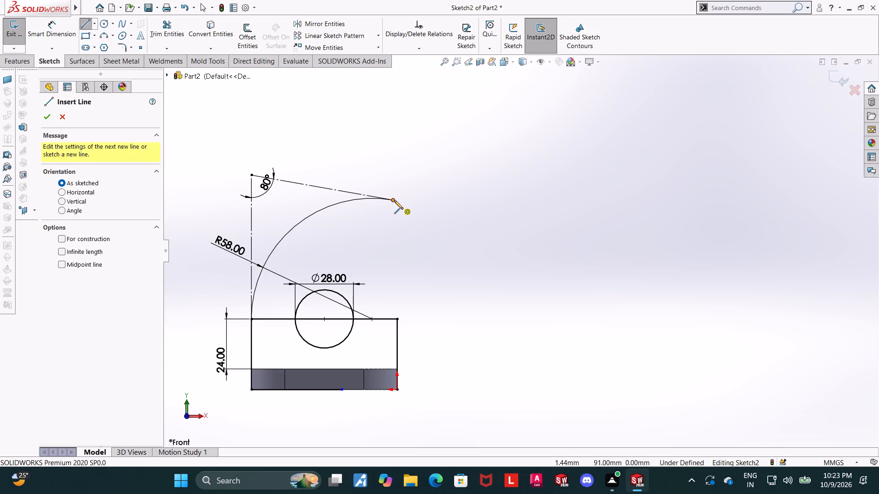
pyautogui.click(394, 200)
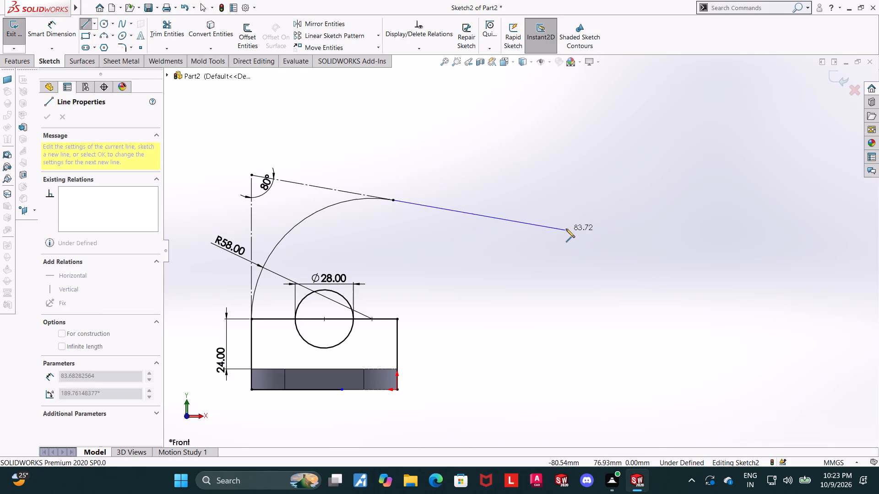
pyautogui.click(587, 231)
pyautogui.press('Escape')
# Make the new sloping line collinear with the sloping construction line above the arc.
pyautogui.click(510, 221)
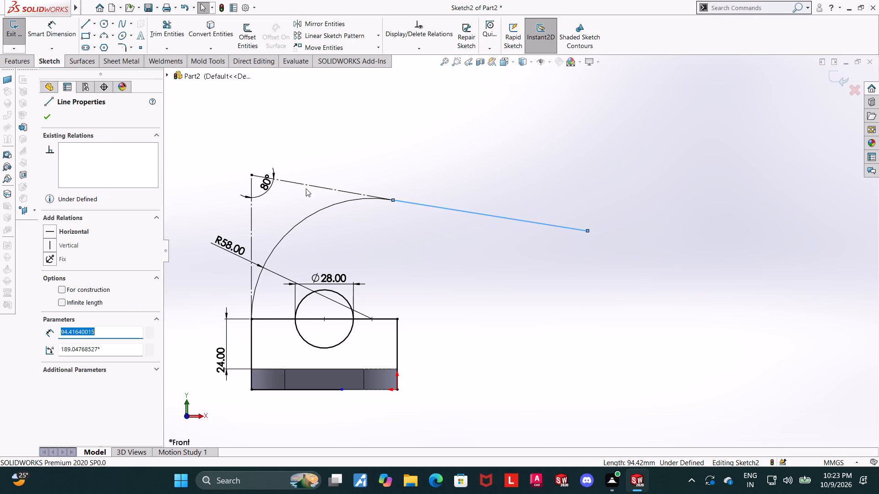
pyautogui.keyDown('ctrl'); pyautogui.click(308, 184); pyautogui.keyUp('ctrl')
pyautogui.click(48, 305)
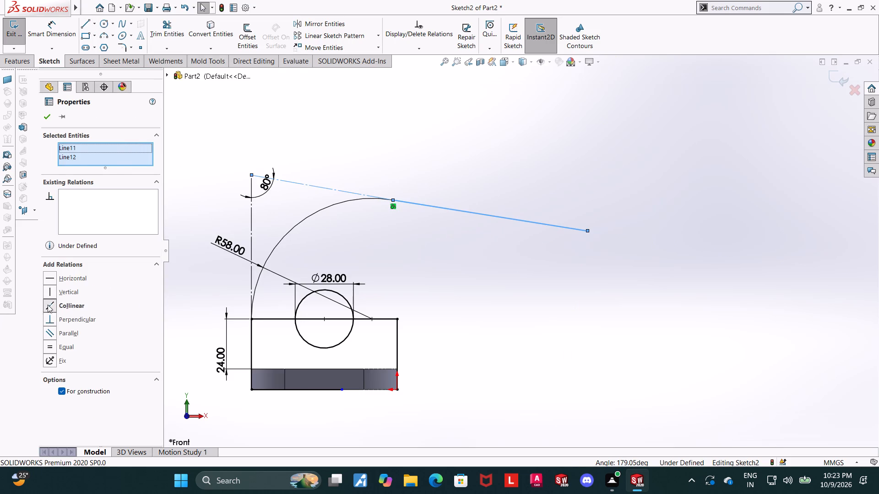
pyautogui.click(594, 315)
pyautogui.press('Escape')
pyautogui.scroll(1, 598, 306)
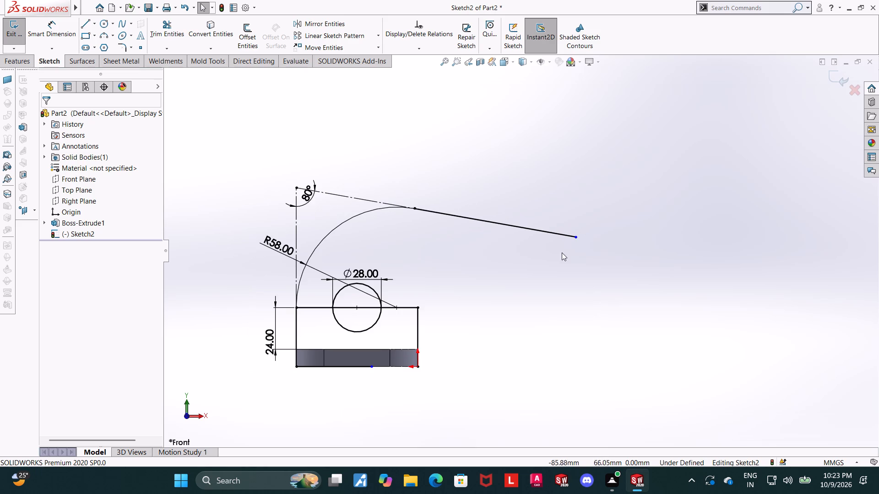
# Sketch a vertical line about 10 mm up from the profile's upper right corner, continuing into a downward-sloping line about 92 mm long.
pyautogui.click(84, 21)
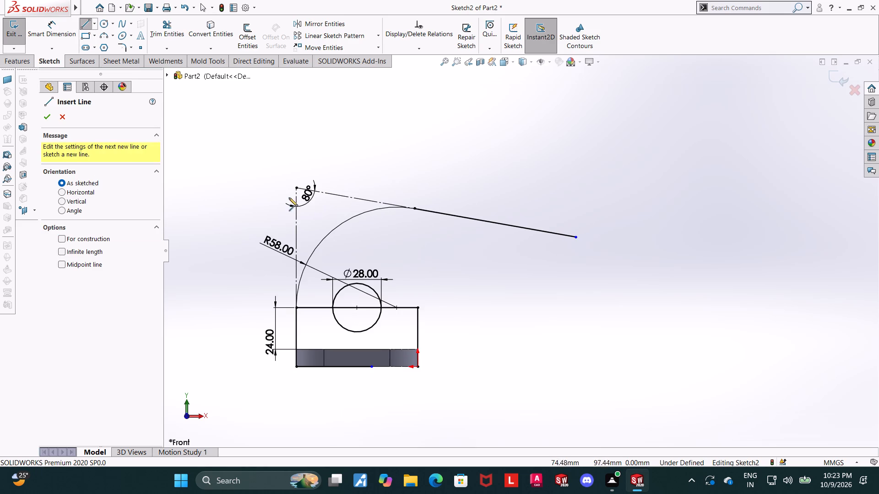
pyautogui.scroll(2, 298, 208)
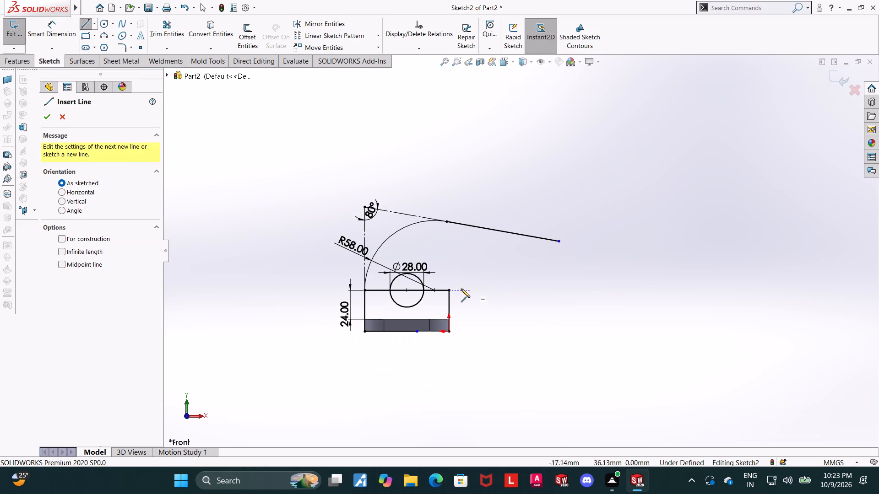
pyautogui.click(447, 290)
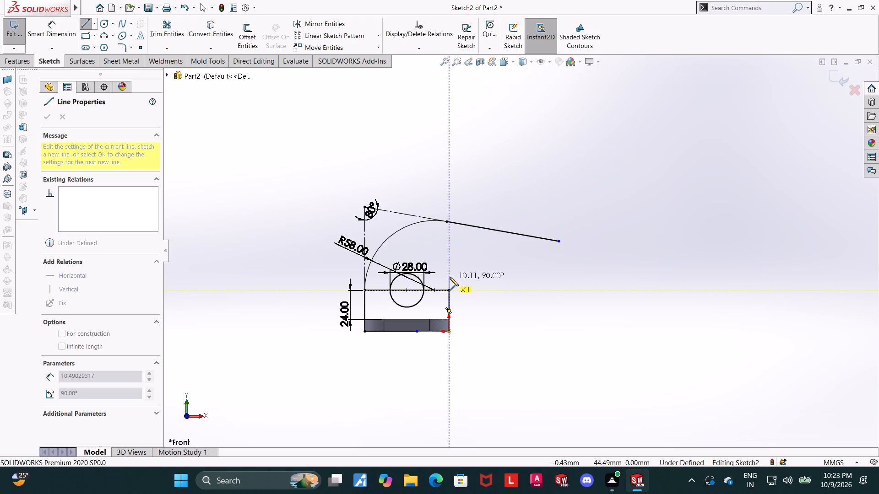
pyautogui.click(450, 277)
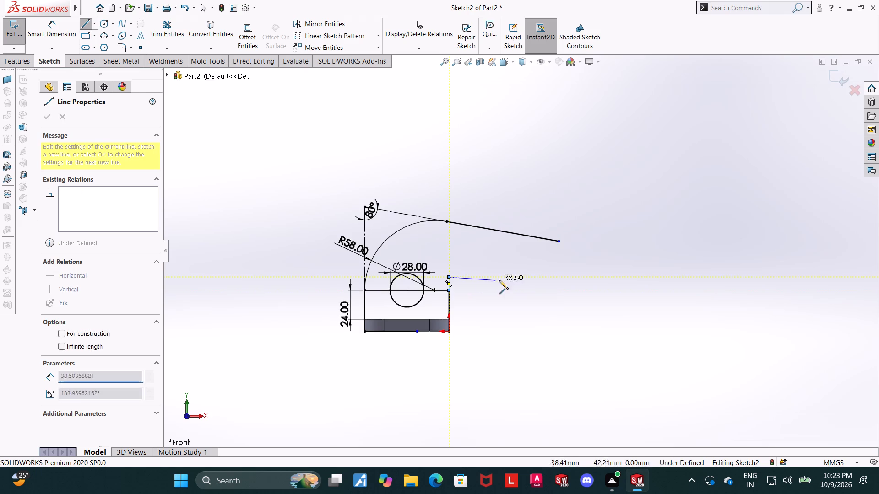
pyautogui.click(559, 289)
pyautogui.press('Escape')
pyautogui.scroll(1, 536, 261)
pyautogui.scroll(-3, 536, 261)
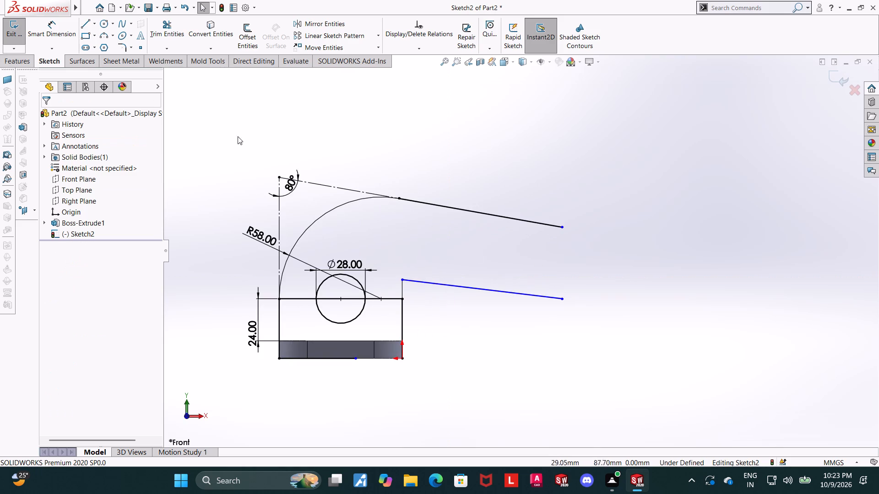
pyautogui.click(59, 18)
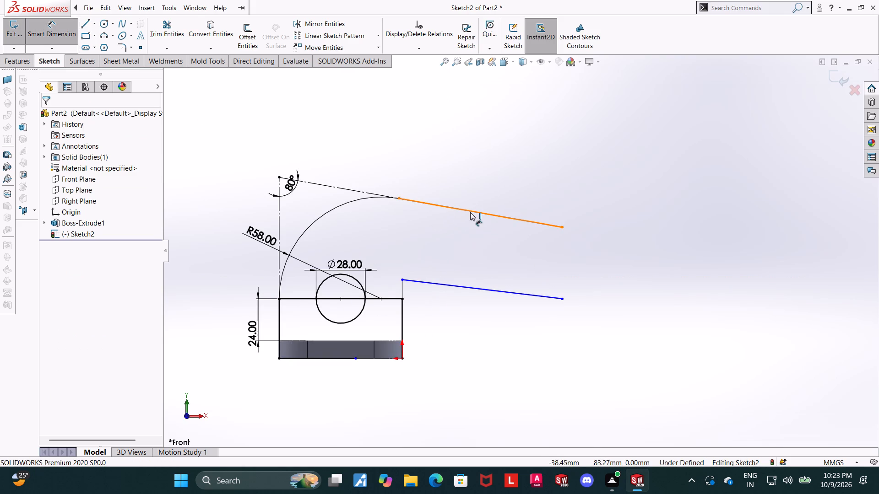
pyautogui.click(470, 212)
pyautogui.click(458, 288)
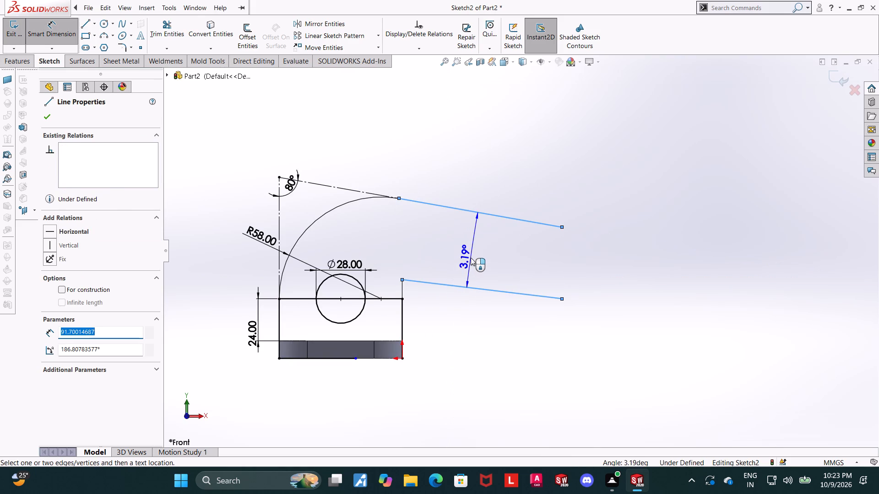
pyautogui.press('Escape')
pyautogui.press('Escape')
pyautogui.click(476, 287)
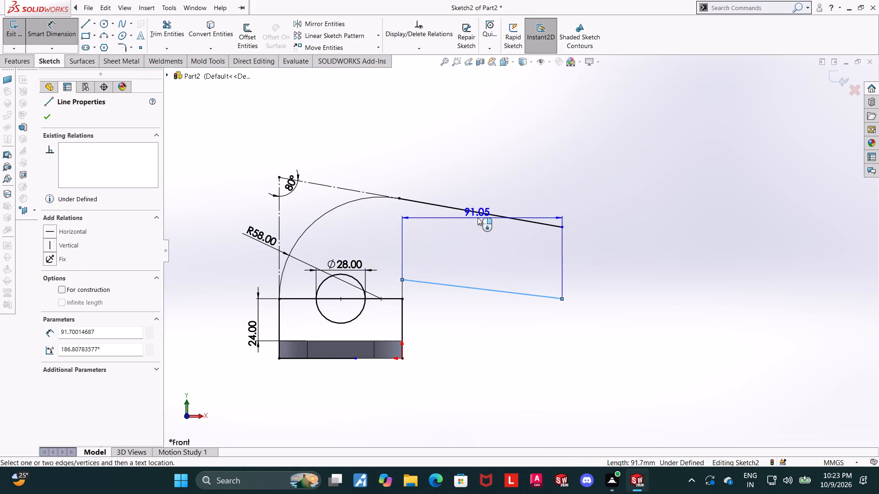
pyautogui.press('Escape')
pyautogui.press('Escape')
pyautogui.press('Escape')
# Make the lower sloping line parallel to the upper sloping line.
pyautogui.click(480, 215)
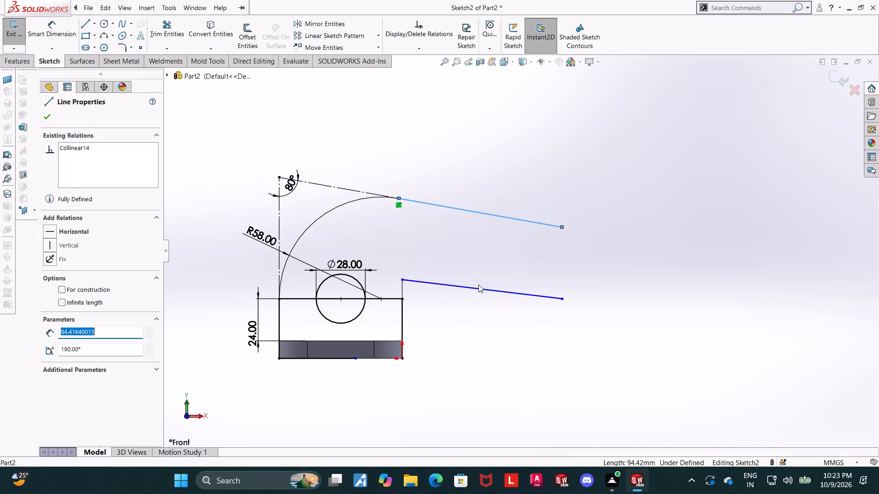
pyautogui.keyDown('ctrl'); pyautogui.click(476, 288); pyautogui.keyUp('ctrl')
pyautogui.click(49, 335)
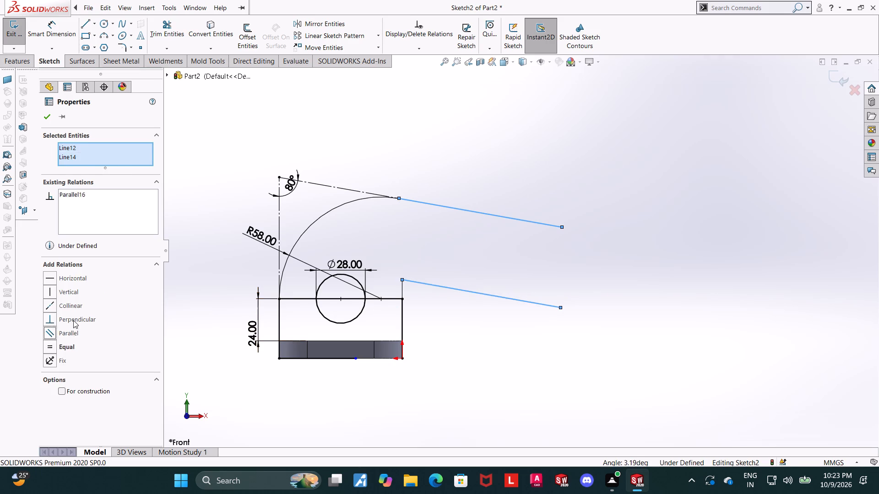
pyautogui.press('Escape')
pyautogui.press('Escape')
# Dimension the distance between the two parallel sloping lines as 40 mm.
pyautogui.click(53, 32)
pyautogui.click(428, 203)
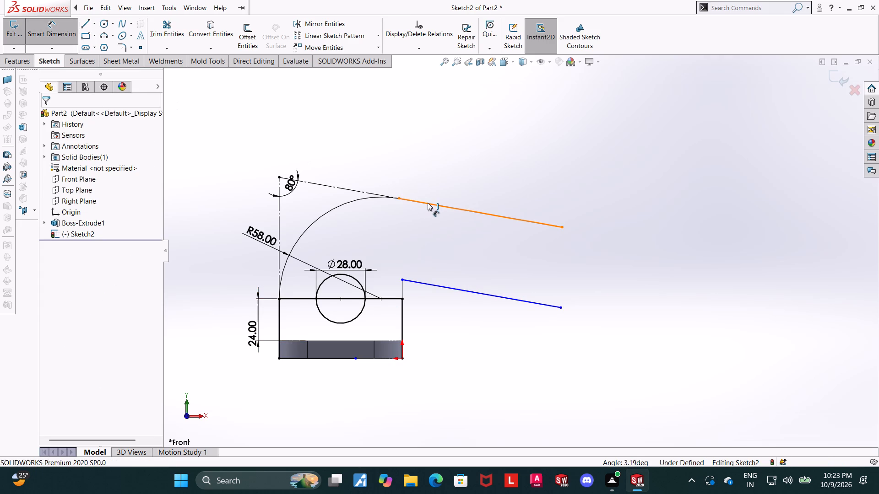
pyautogui.click(473, 293)
pyautogui.click(477, 267)
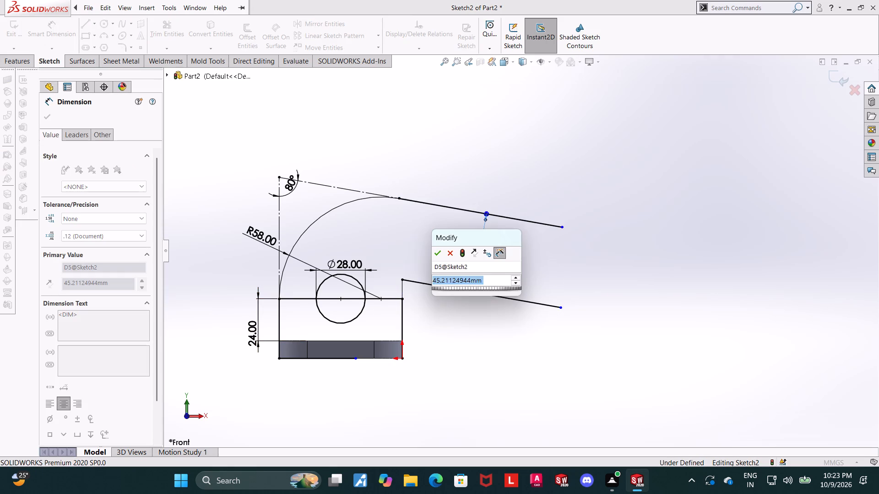
pyautogui.write('40')
pyautogui.press('Return')
pyautogui.press('Escape')
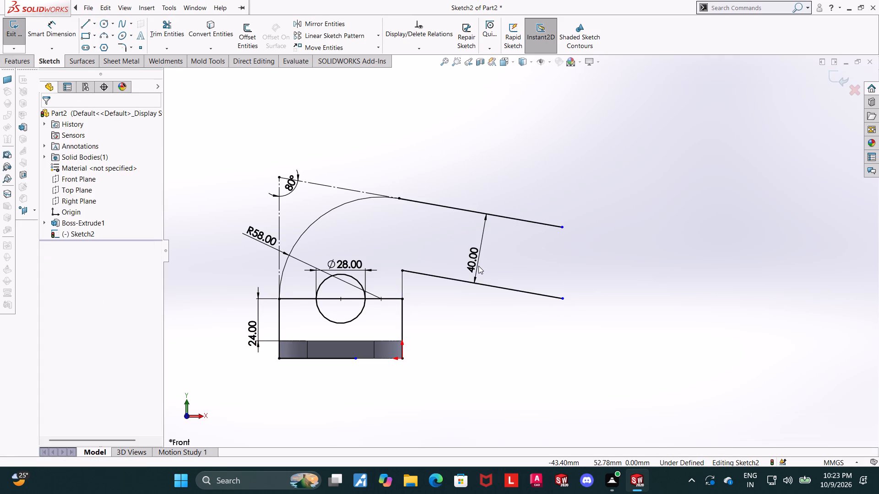
pyautogui.press('Escape')
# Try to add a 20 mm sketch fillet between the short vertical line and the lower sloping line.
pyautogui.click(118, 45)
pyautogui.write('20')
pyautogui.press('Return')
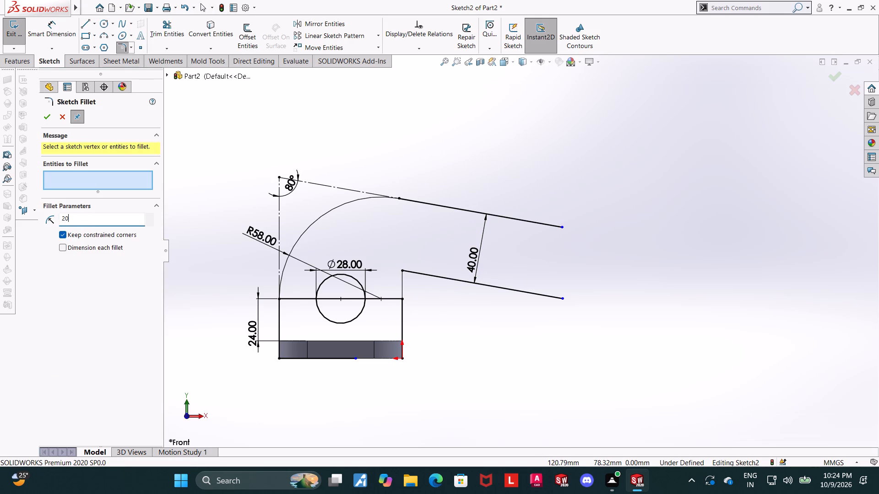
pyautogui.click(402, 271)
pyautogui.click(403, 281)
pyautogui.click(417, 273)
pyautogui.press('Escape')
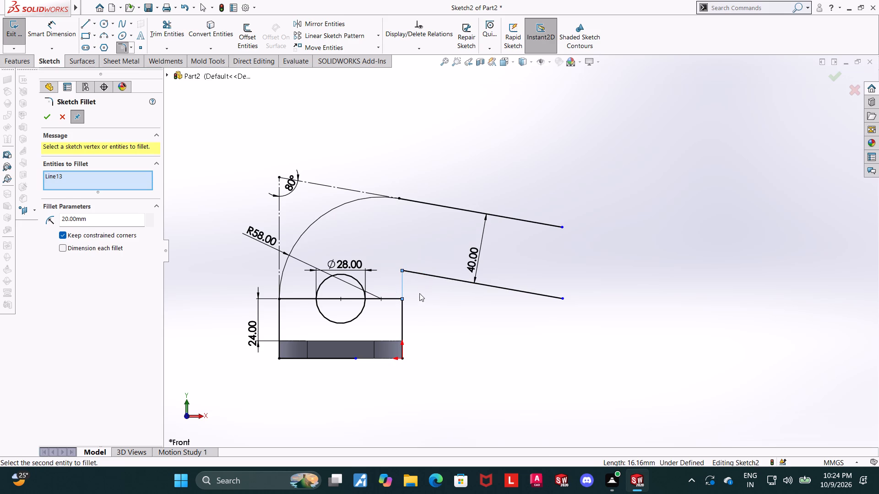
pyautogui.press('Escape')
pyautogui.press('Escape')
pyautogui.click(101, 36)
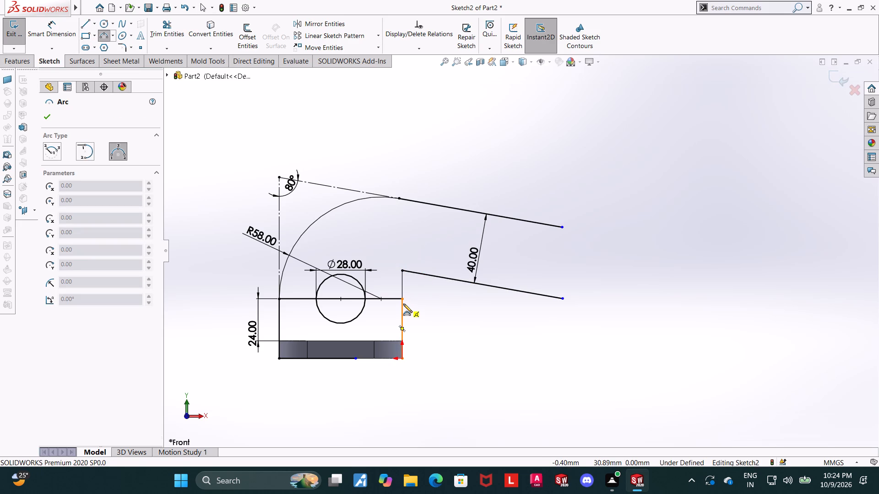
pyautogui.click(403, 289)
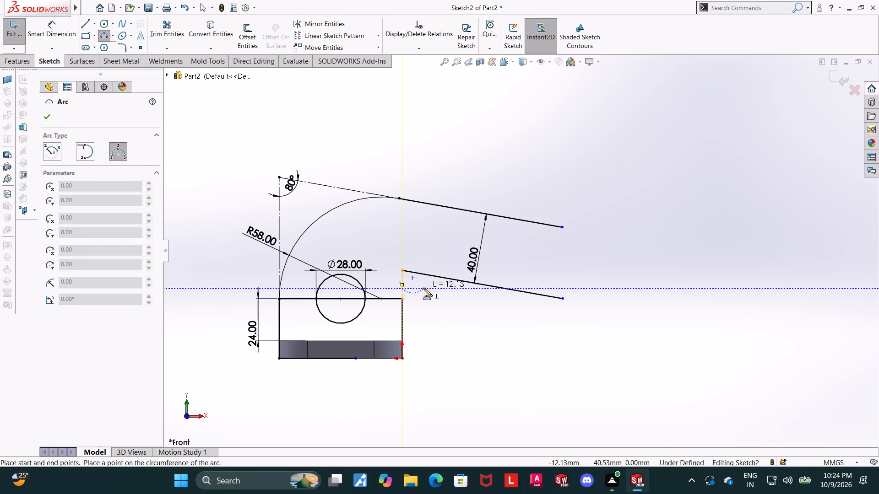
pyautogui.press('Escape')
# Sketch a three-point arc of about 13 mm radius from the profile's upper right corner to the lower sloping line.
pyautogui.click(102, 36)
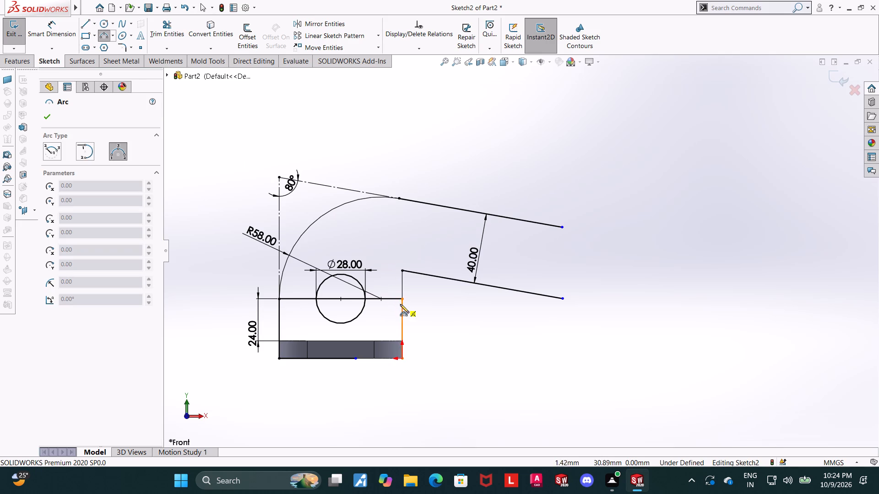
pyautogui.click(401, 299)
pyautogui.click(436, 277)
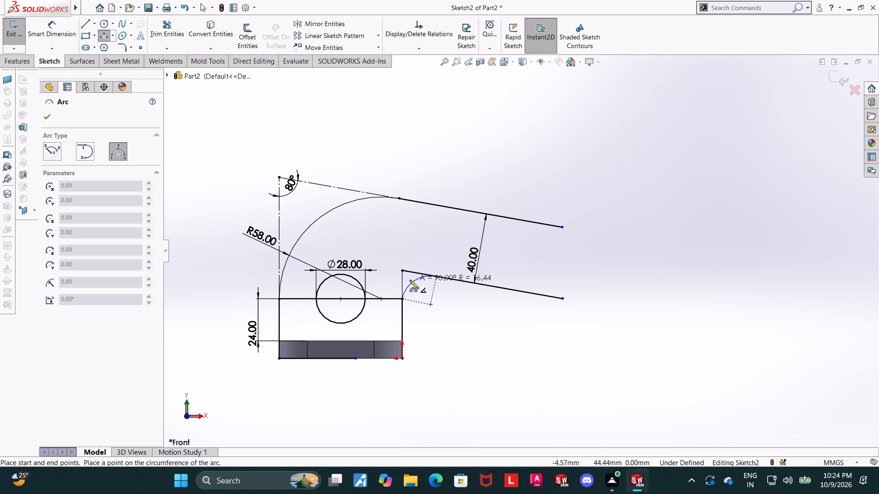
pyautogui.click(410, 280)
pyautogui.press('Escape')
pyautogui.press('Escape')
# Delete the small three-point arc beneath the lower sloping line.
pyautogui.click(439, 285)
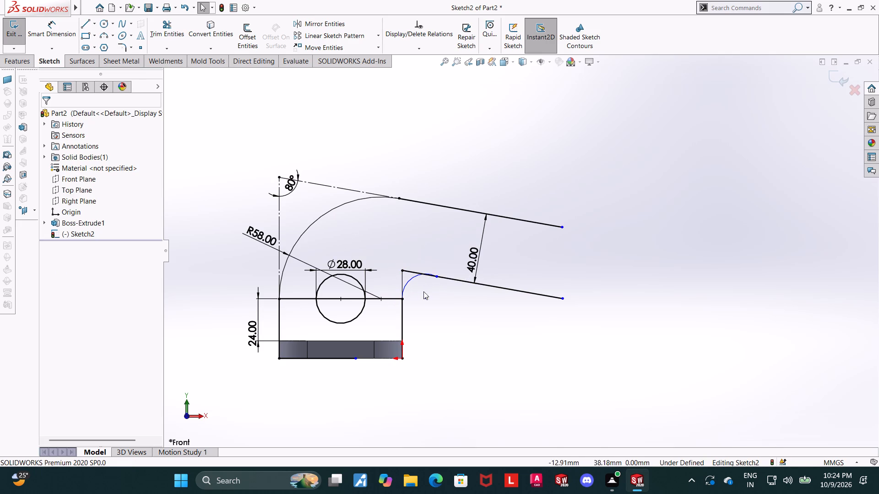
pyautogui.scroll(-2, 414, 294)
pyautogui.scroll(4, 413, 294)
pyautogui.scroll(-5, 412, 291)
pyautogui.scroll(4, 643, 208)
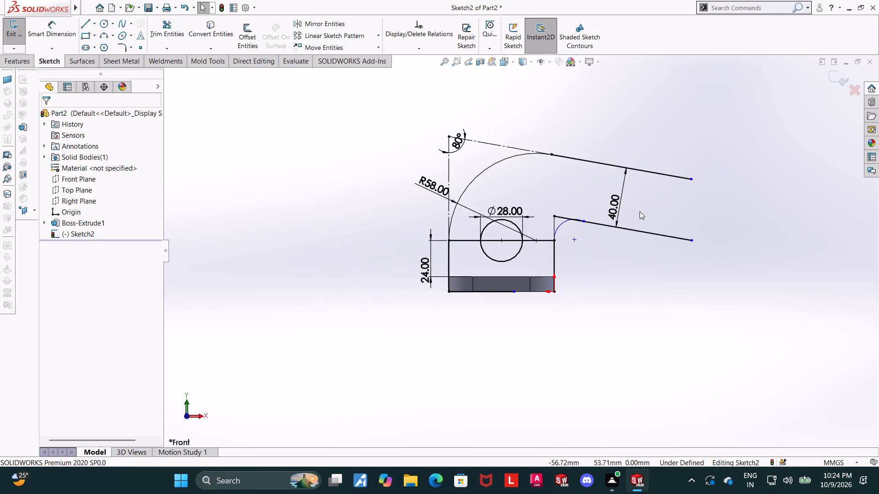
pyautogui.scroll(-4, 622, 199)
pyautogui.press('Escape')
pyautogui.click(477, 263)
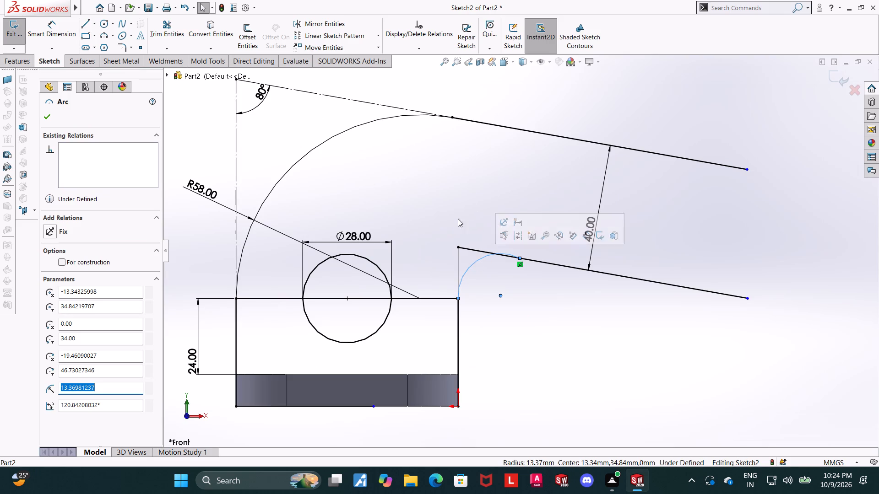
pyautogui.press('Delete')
# Sketch a three-point arc of about 18.6 mm radius from the profile's right vertical line, just below its upper corner, to the lower sloping line.
pyautogui.click(100, 38)
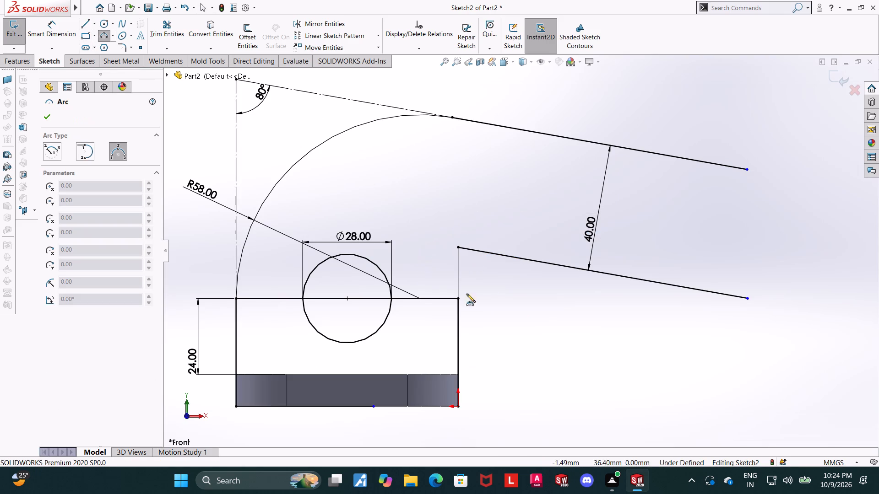
pyautogui.click(460, 315)
pyautogui.click(520, 258)
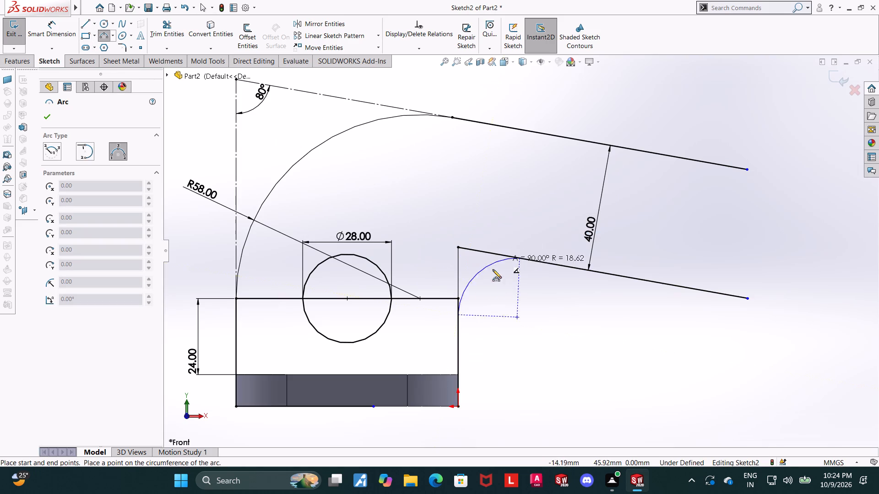
pyautogui.click(475, 279)
pyautogui.press('Escape')
pyautogui.press('Escape')
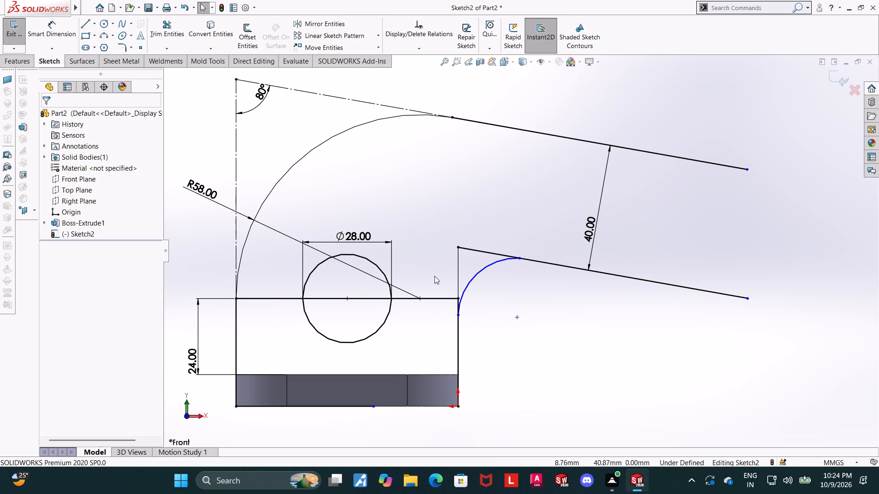
# Make the small arc tangent to both the profile's right vertical line and the lower sloping line.
pyautogui.click(459, 303)
pyautogui.keyDown('ctrl'); pyautogui.click(463, 297); pyautogui.keyUp('ctrl')
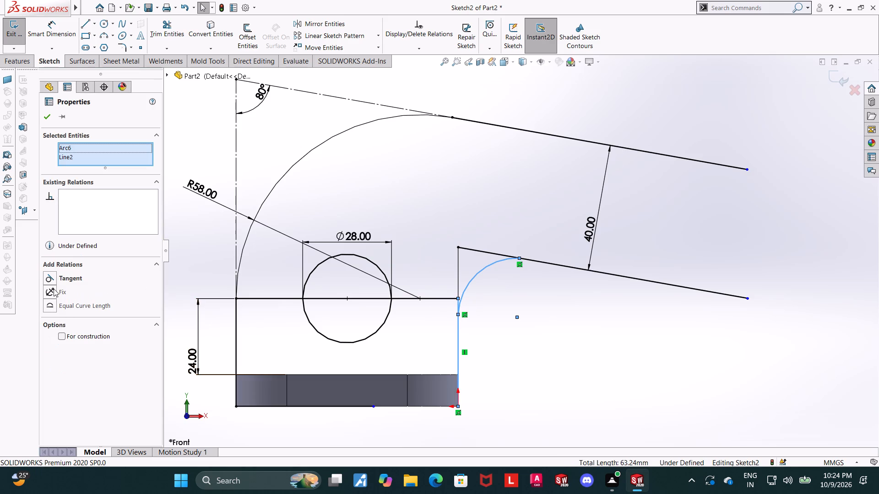
pyautogui.click(50, 277)
pyautogui.click(661, 311)
pyautogui.click(535, 262)
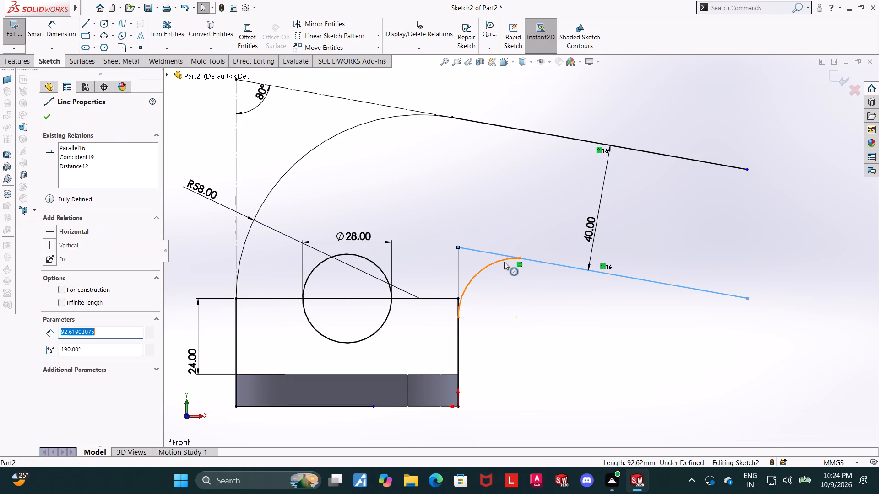
pyautogui.keyDown('ctrl'); pyautogui.click(504, 262); pyautogui.keyUp('ctrl')
pyautogui.click(46, 279)
pyautogui.press('Escape')
pyautogui.press('Escape')
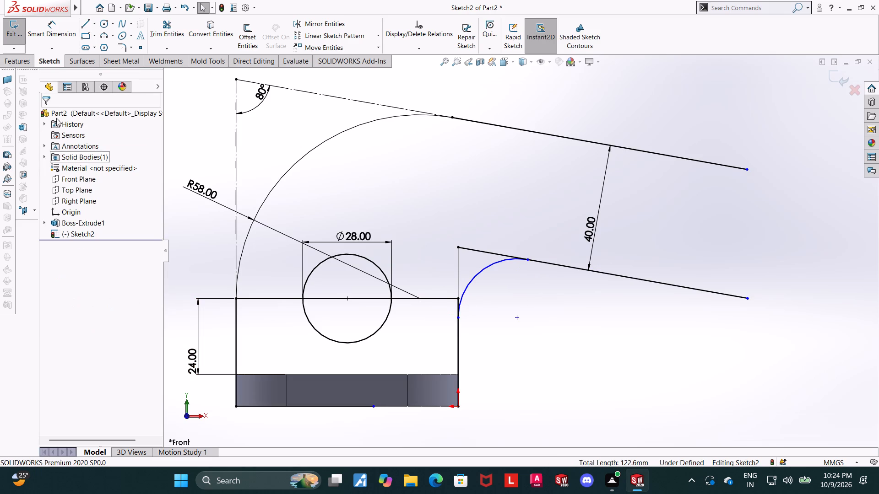
# Set the radius of the small arc beneath the lower sloping line to 20 mm.
pyautogui.click(49, 34)
pyautogui.click(481, 273)
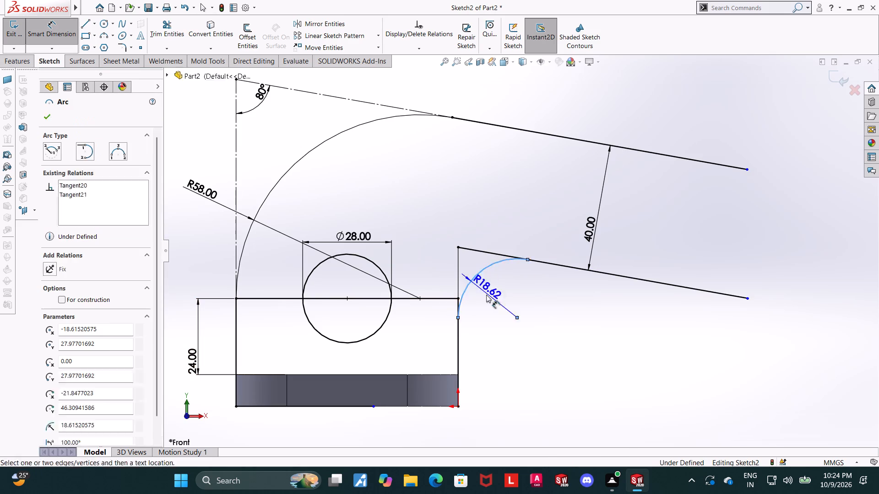
pyautogui.click(486, 295)
pyautogui.write('20')
pyautogui.press('Return')
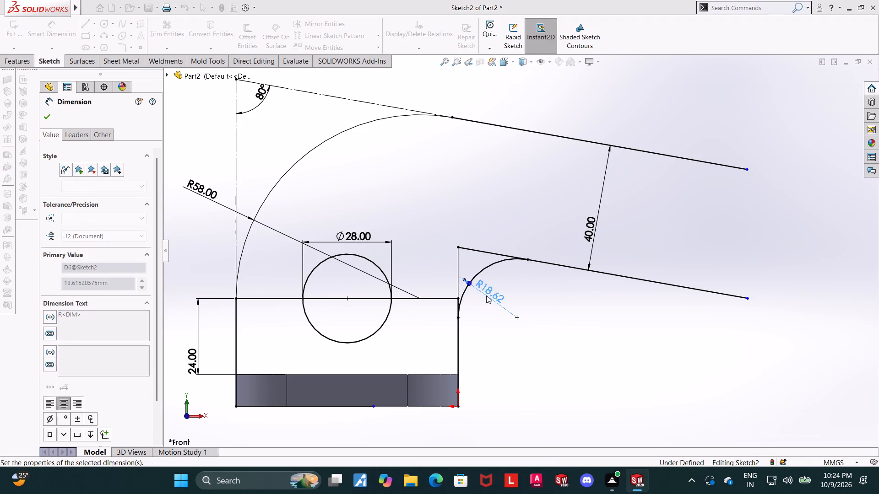
pyautogui.press('Escape')
pyautogui.press('Escape')
# Trim the sharp corner outside the R20 arc, removing the excess of the vertical and lower sloping lines.
pyautogui.click(168, 36)
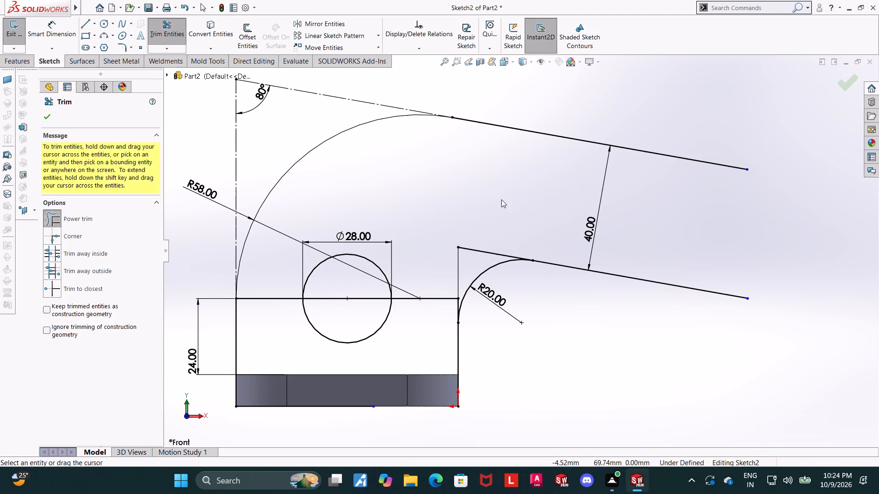
pyautogui.moveTo(444, 268); pyautogui.dragTo(504, 225)
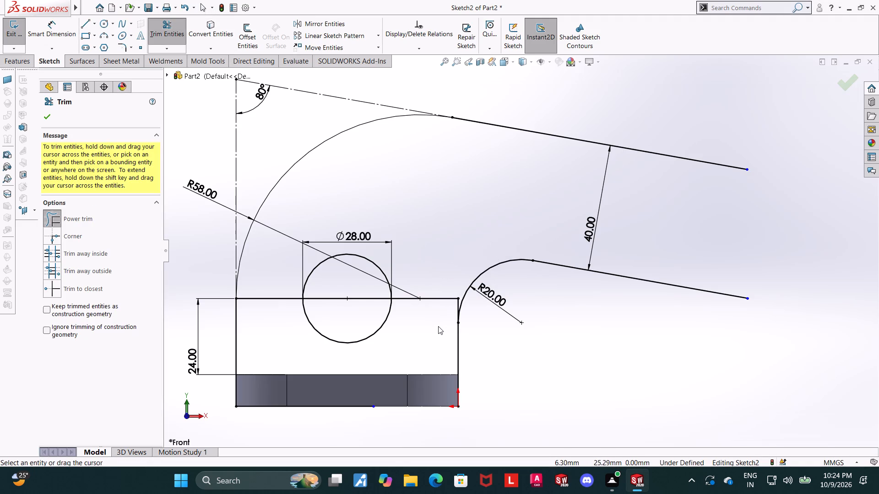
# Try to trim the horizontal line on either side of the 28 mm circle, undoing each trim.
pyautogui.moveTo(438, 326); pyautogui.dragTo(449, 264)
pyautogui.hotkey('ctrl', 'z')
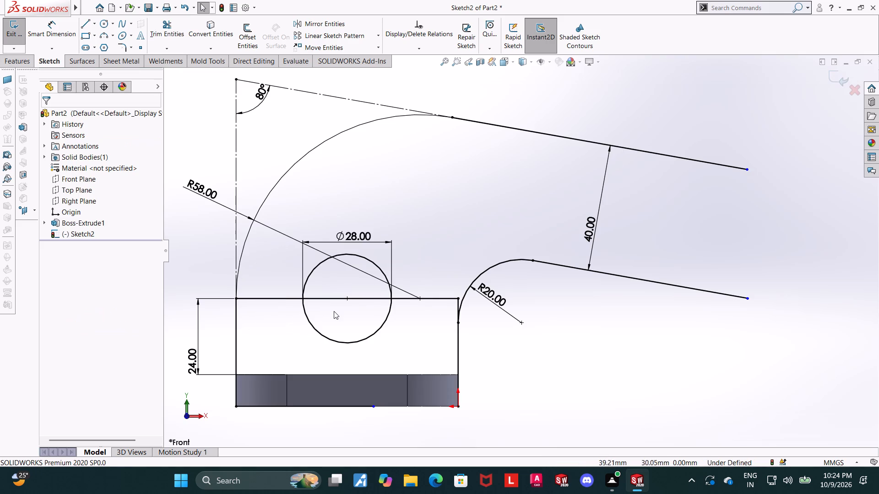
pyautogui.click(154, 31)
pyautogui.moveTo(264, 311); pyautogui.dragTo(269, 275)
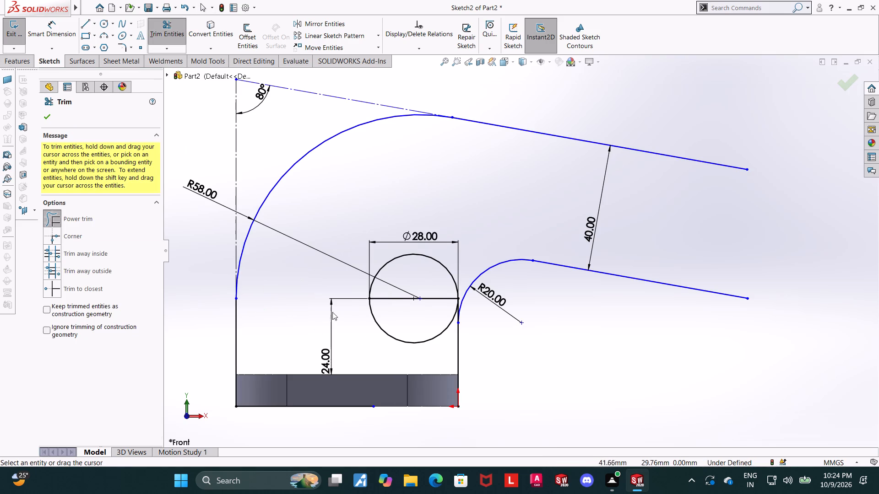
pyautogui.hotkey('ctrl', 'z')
# Trim away every segment of the horizontal line running through the 28 mm circle.
pyautogui.click(168, 30)
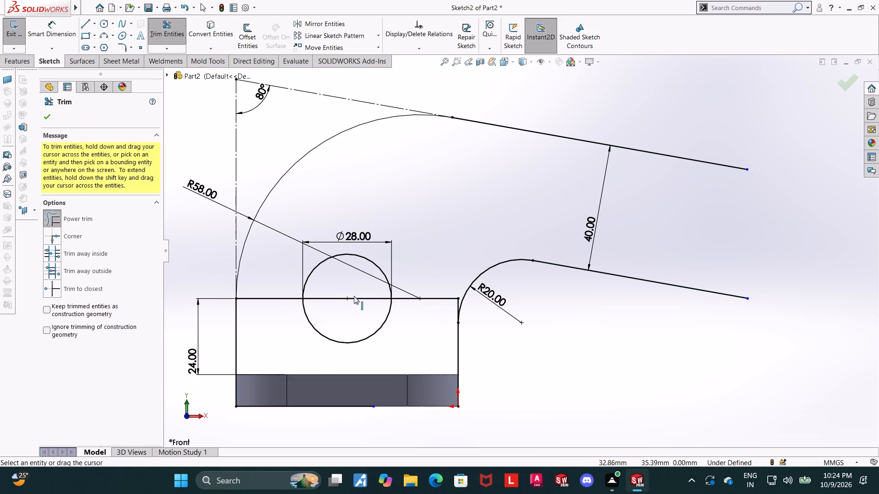
pyautogui.moveTo(351, 316); pyautogui.dragTo(354, 294)
pyautogui.moveTo(275, 314); pyautogui.dragTo(278, 260)
pyautogui.moveTo(422, 286); pyautogui.dragTo(426, 270)
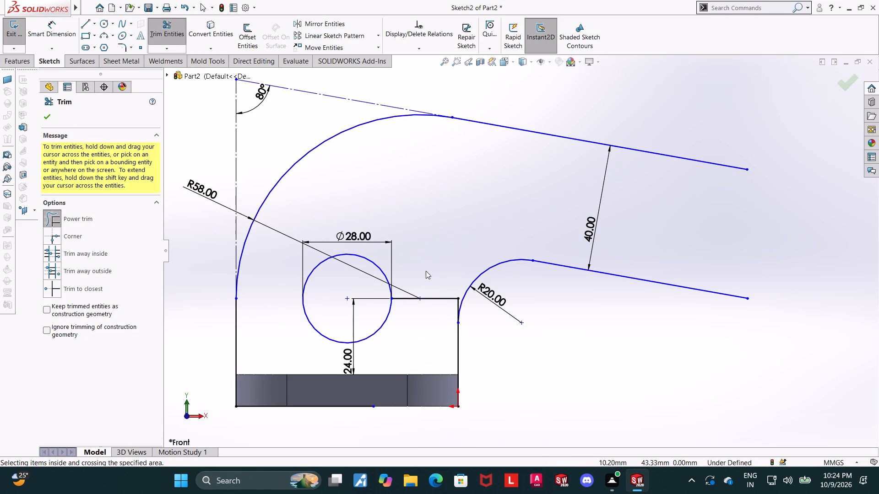
pyautogui.moveTo(419, 324); pyautogui.dragTo(424, 235)
pyautogui.press('Escape')
pyautogui.press('Escape')
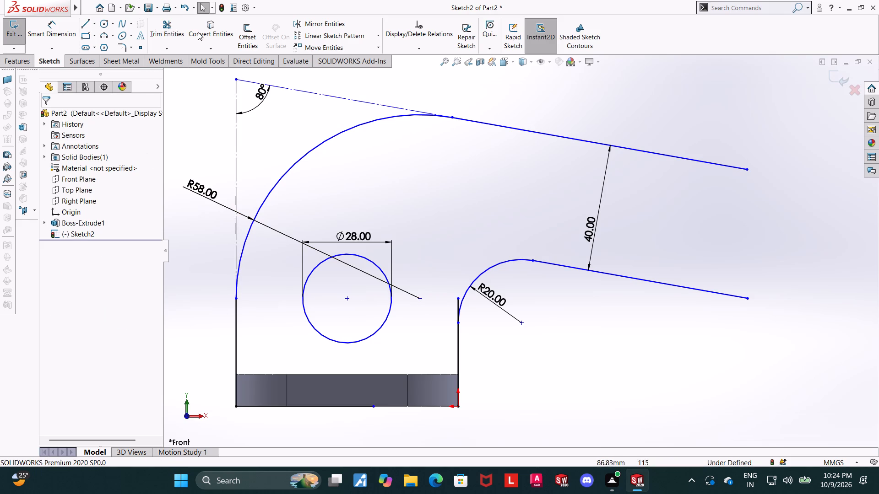
pyautogui.press('Escape')
pyautogui.press('Escape')
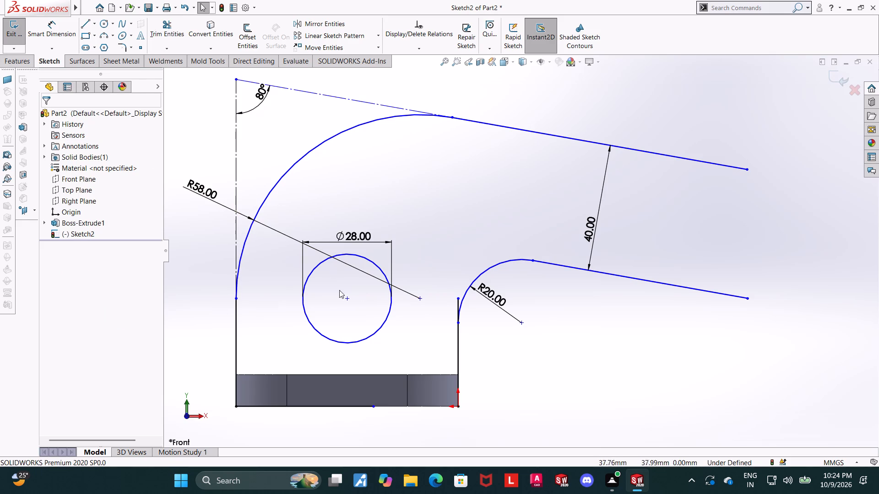
# Dimension the 28 mm circle's centre 24 mm above the base plate's top edge.
pyautogui.click(348, 302)
pyautogui.click(347, 297)
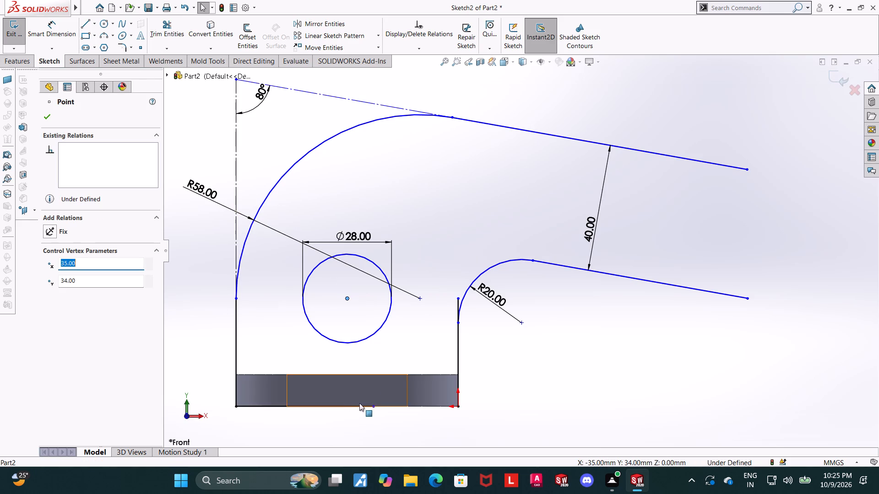
pyautogui.press('Escape')
pyautogui.press('Escape')
pyautogui.click(54, 29)
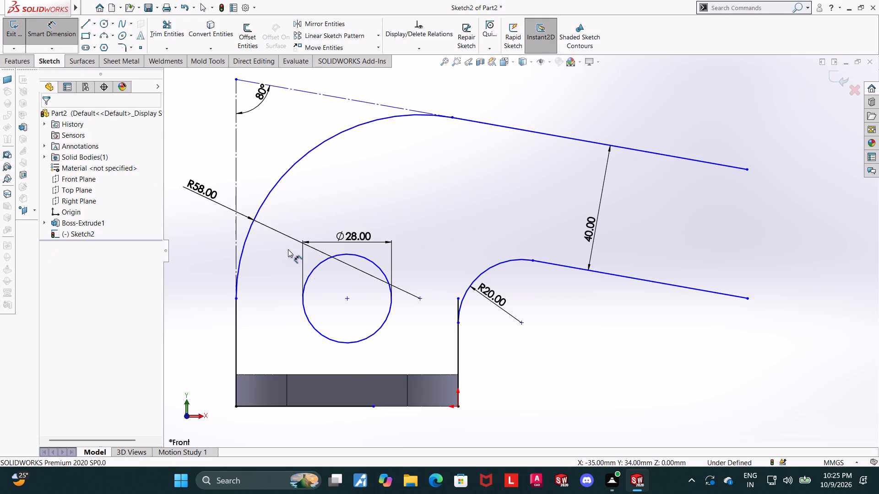
pyautogui.click(347, 299)
pyautogui.click(346, 378)
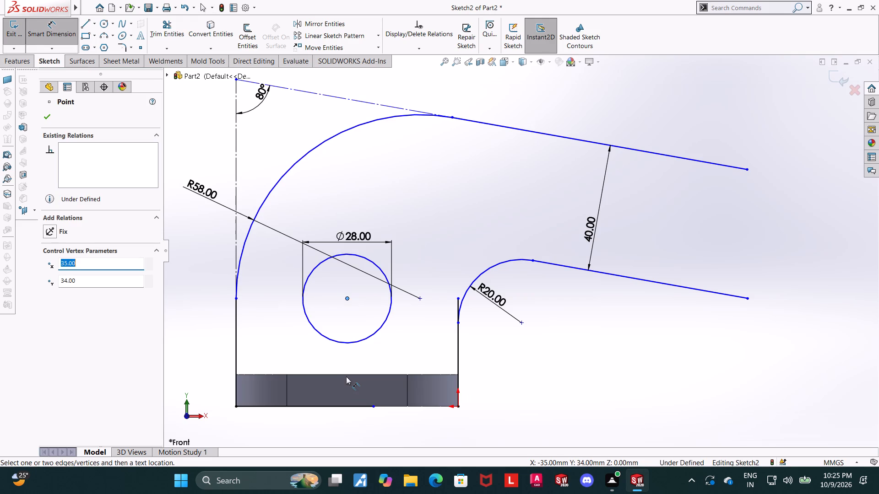
pyautogui.click(346, 376)
pyautogui.click(195, 351)
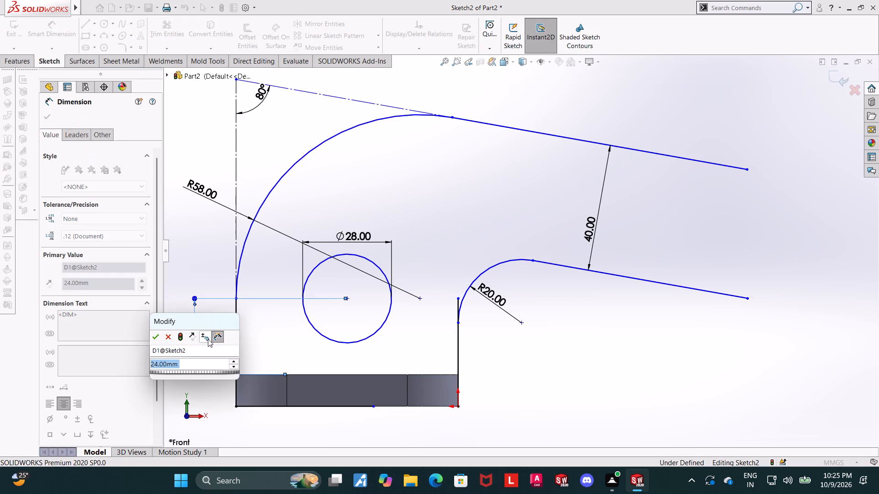
pyautogui.click(154, 337)
pyautogui.press('Escape')
pyautogui.press('Escape')
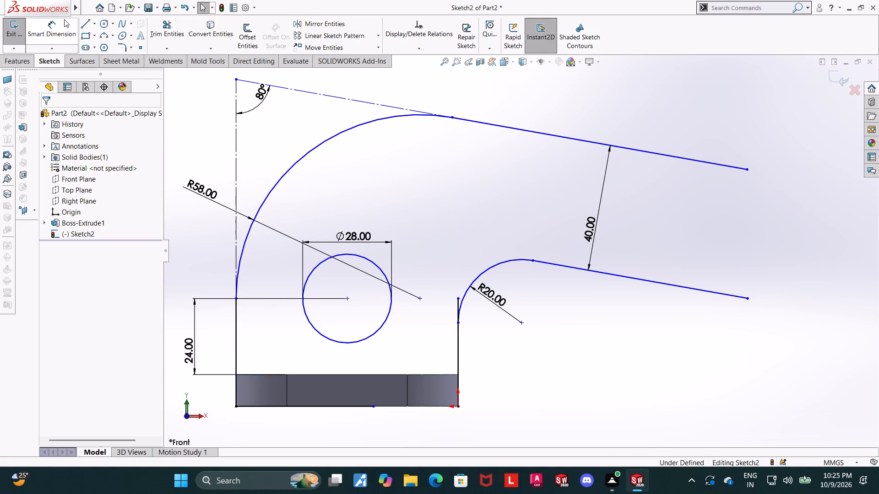
# Dimension the circle's centre 35 mm horizontally from the origin.
pyautogui.click(58, 30)
pyautogui.click(460, 408)
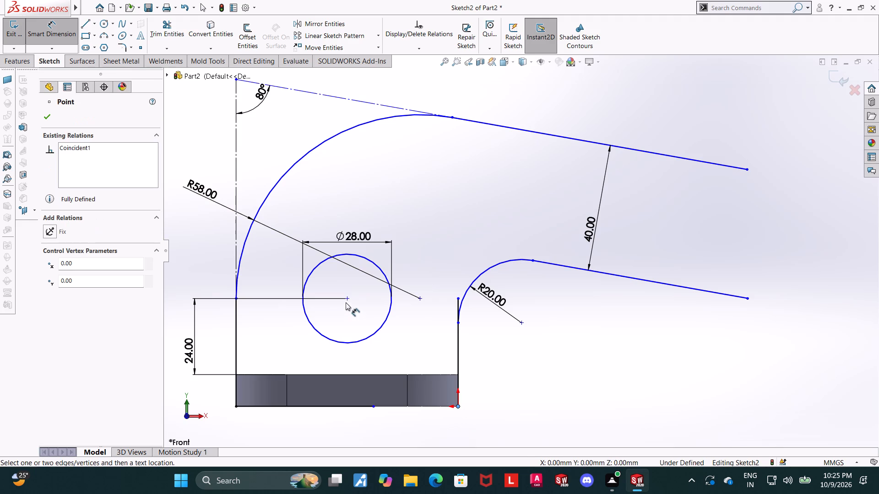
pyautogui.click(346, 300)
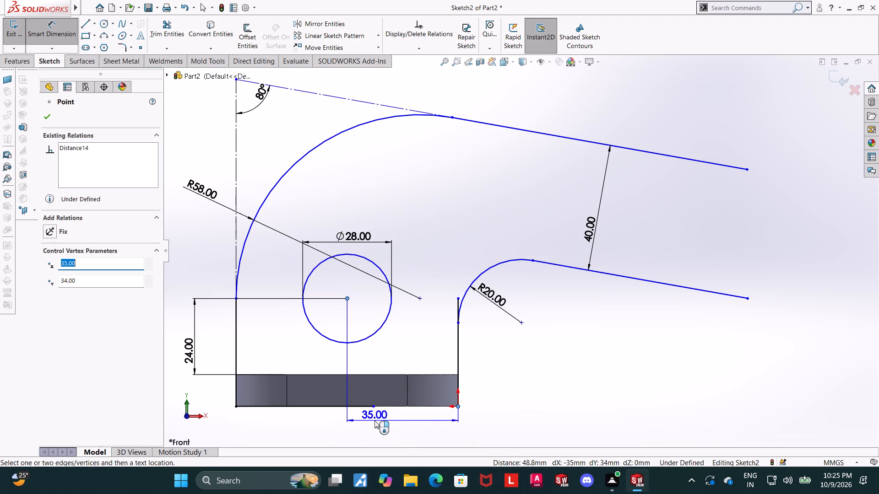
pyautogui.click(374, 430)
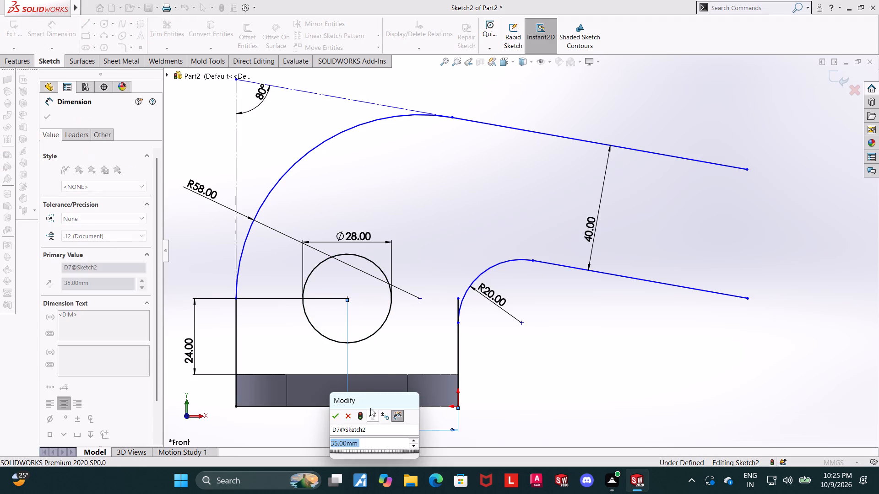
pyautogui.click(336, 416)
pyautogui.press('Escape')
pyautogui.press('Escape')
pyautogui.press('Escape')
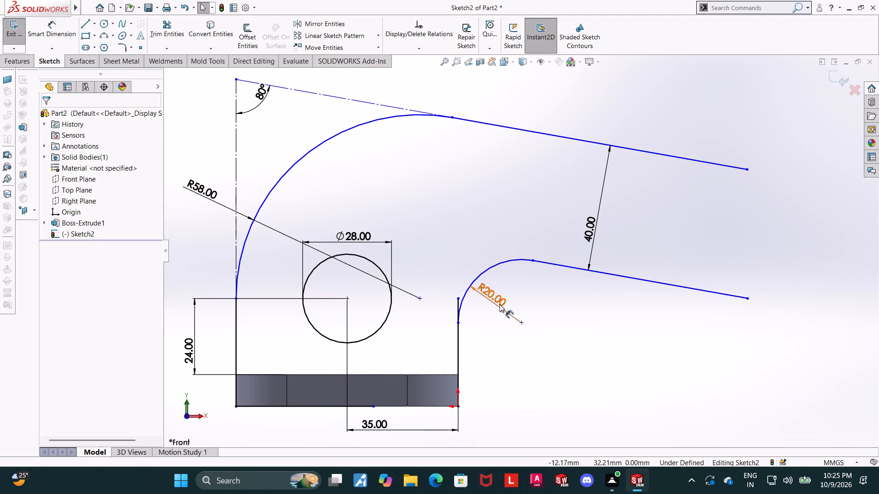
# Close the arm's open end with a 40 mm perpendicular line from the upper sloping line's endpoint to the lower sloping line.
pyautogui.scroll(-1, 431, 212)
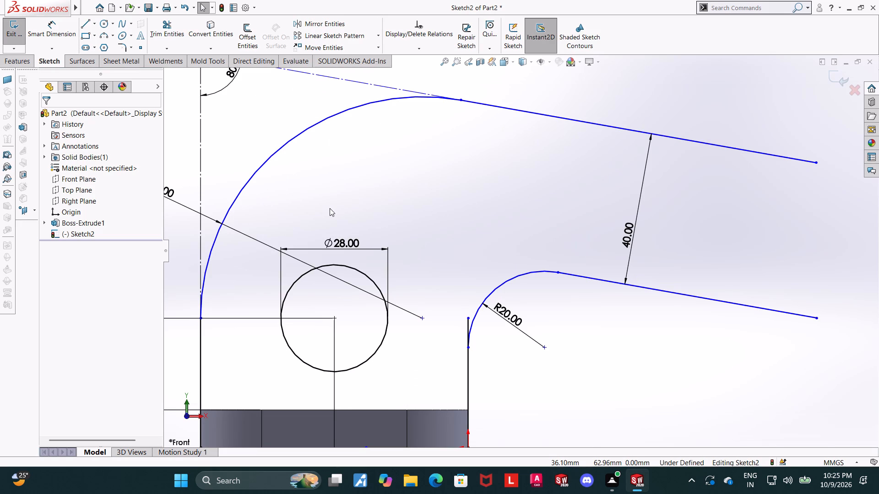
pyautogui.scroll(2, 336, 160)
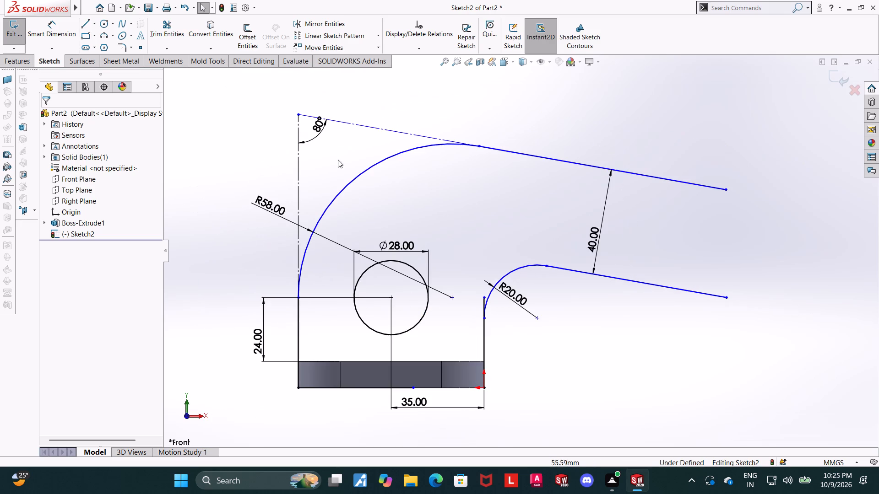
pyautogui.click(84, 26)
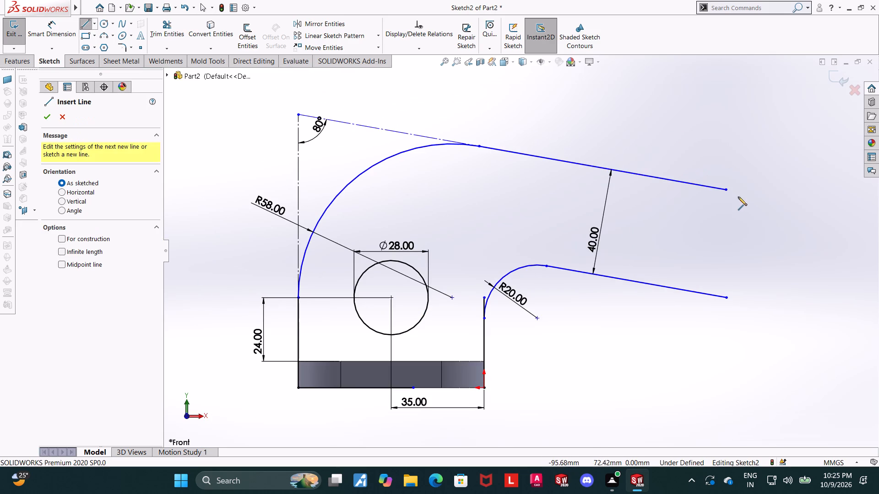
pyautogui.click(727, 192)
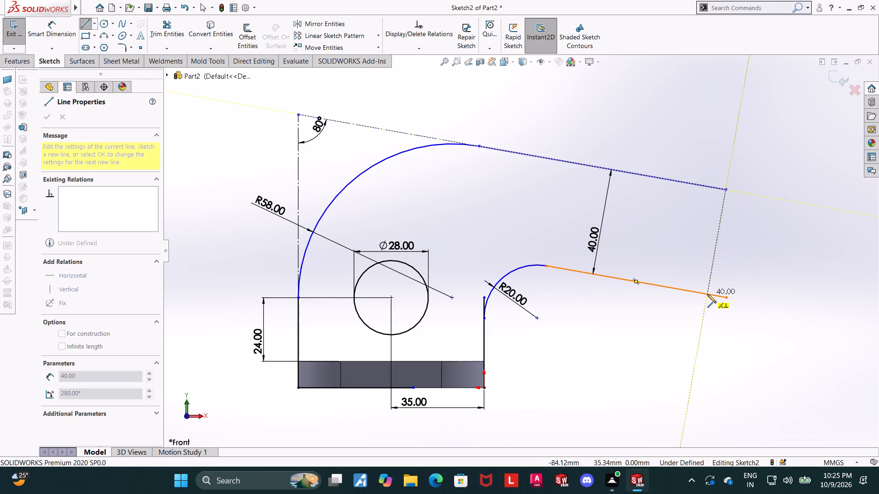
pyautogui.click(707, 294)
pyautogui.press('Escape')
pyautogui.press('Escape')
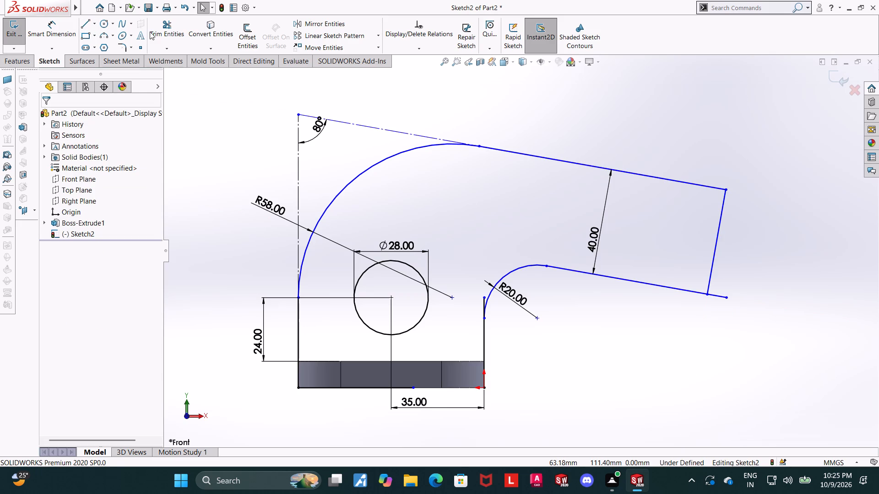
# Trim the stub of the lower sloping line that extends past the arm's end line.
pyautogui.click(150, 32)
pyautogui.moveTo(722, 306); pyautogui.dragTo(721, 287)
pyautogui.press('Escape')
pyautogui.press('Escape')
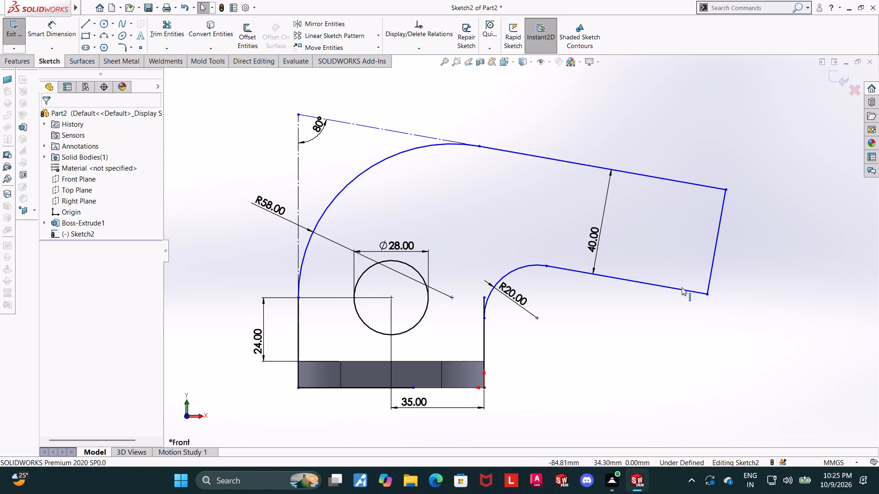
# Dimension the distance from the circle's centre to the arm's end line as 76 mm.
pyautogui.click(40, 32)
pyautogui.click(51, 28)
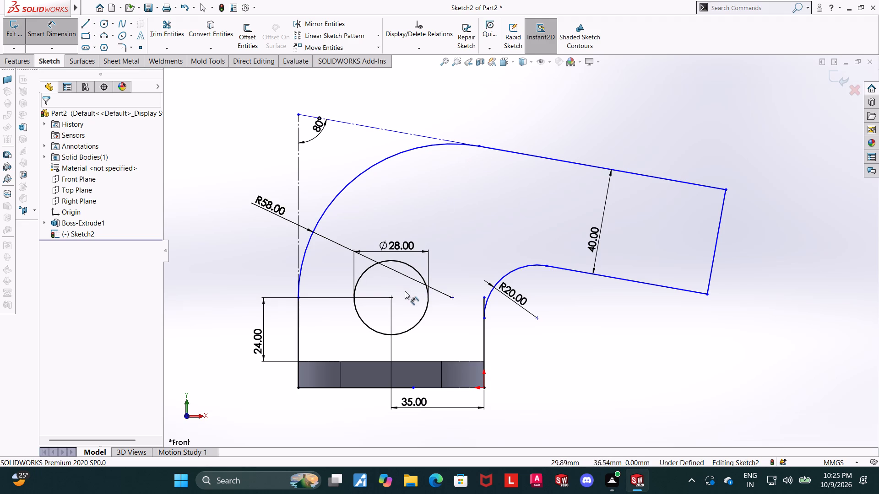
pyautogui.click(393, 297)
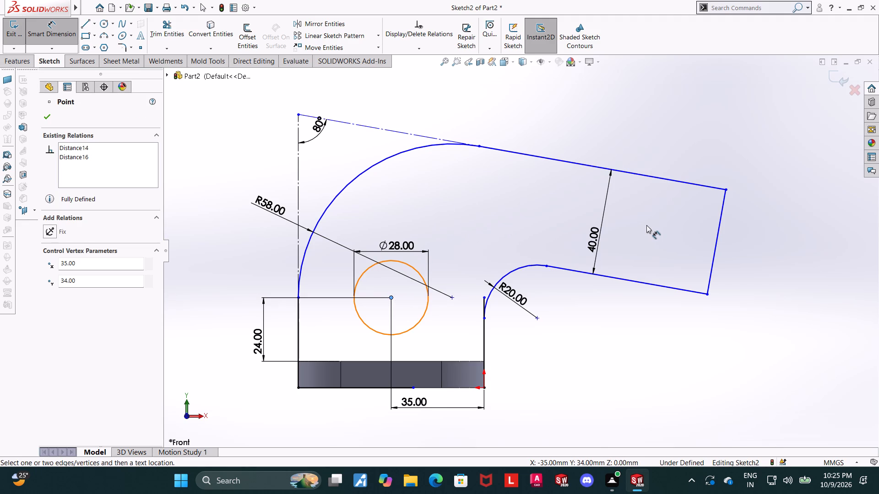
pyautogui.click(716, 252)
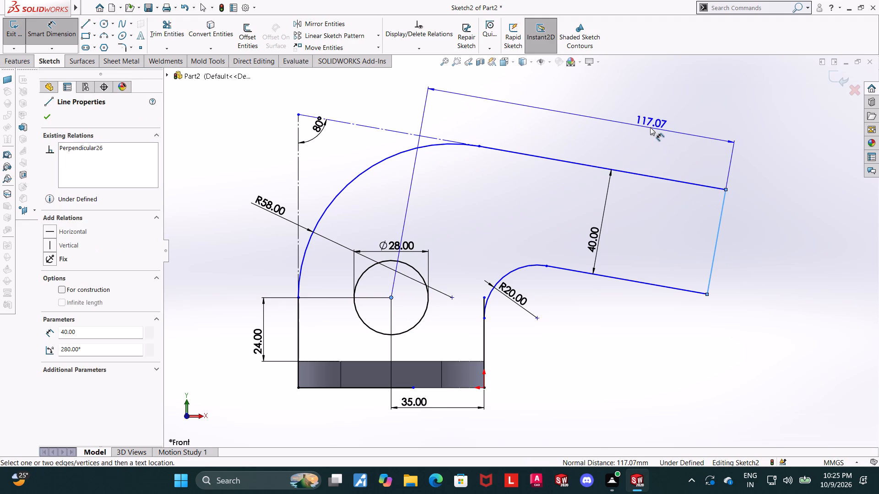
pyautogui.click(650, 127)
pyautogui.write('76')
pyautogui.press('Return')
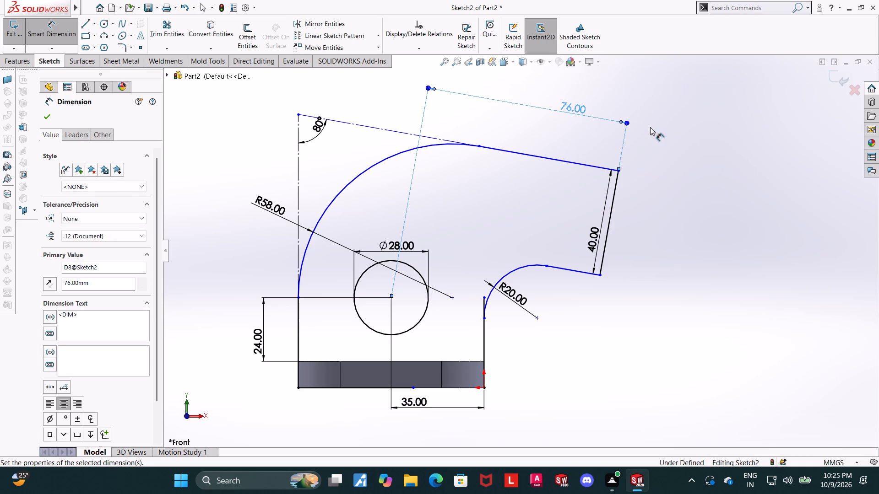
pyautogui.press('Escape')
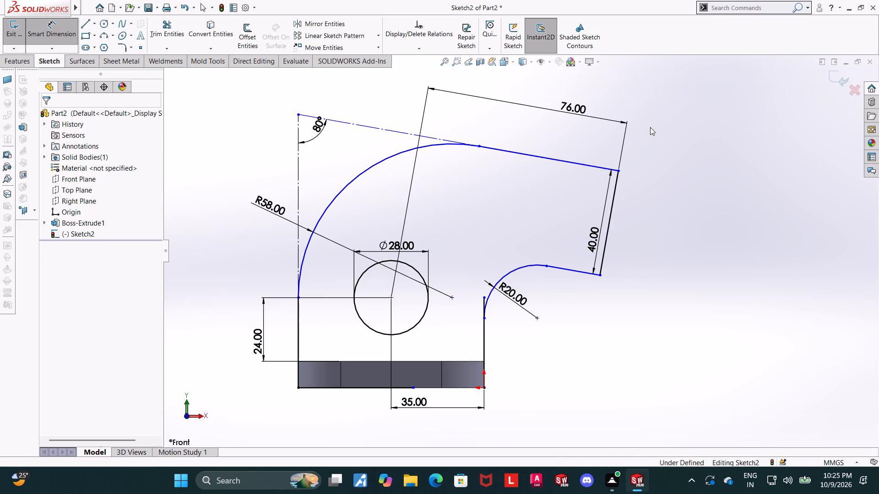
# Move the arm's 40 mm width dimension away from the end line, further inside the arm.
pyautogui.click(588, 243)
pyautogui.press('Escape')
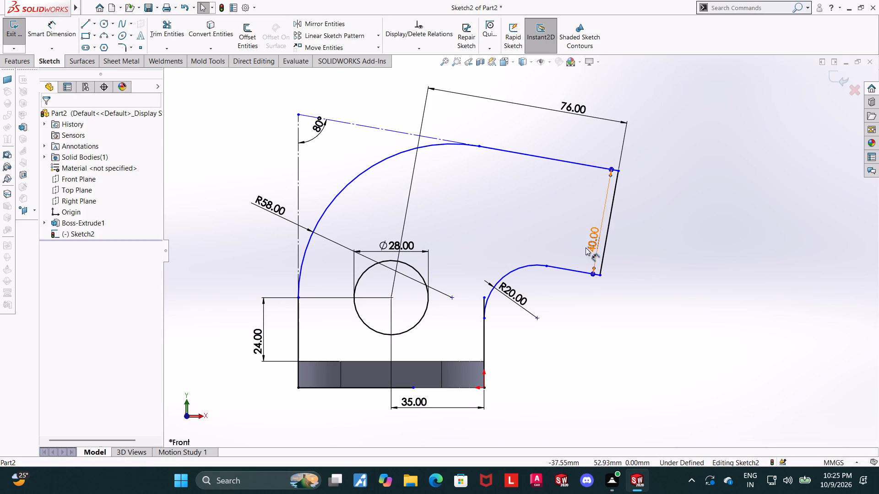
pyautogui.moveTo(590, 242); pyautogui.dragTo(560, 233)
pyautogui.press('Escape')
pyautogui.press('Escape')
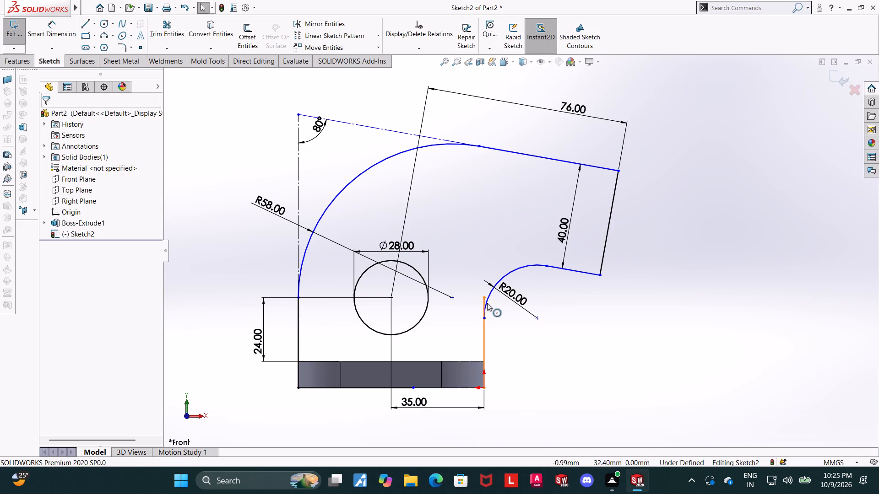
# Merge the upper endpoint of the profile's vertical line with the lower endpoint of the R20 arc.
pyautogui.scroll(-3, 488, 304)
pyautogui.click(486, 282)
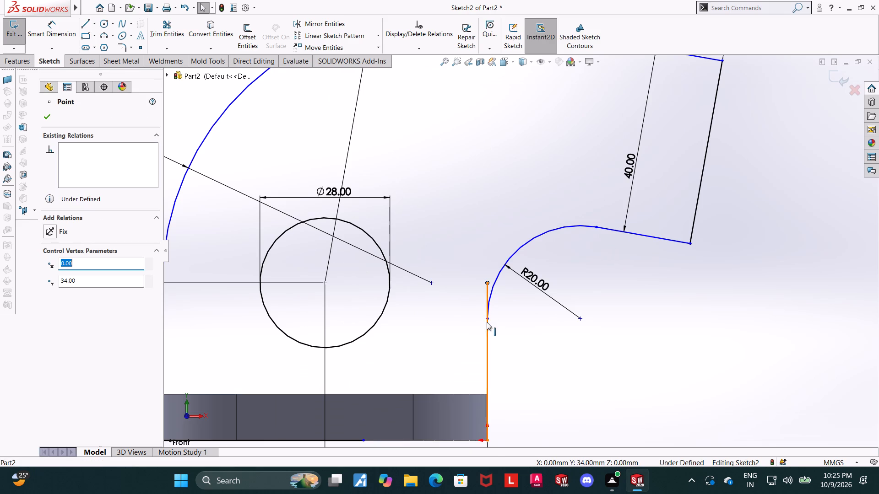
pyautogui.keyDown('ctrl'); pyautogui.click(486, 321); pyautogui.keyUp('ctrl')
pyautogui.click(49, 319)
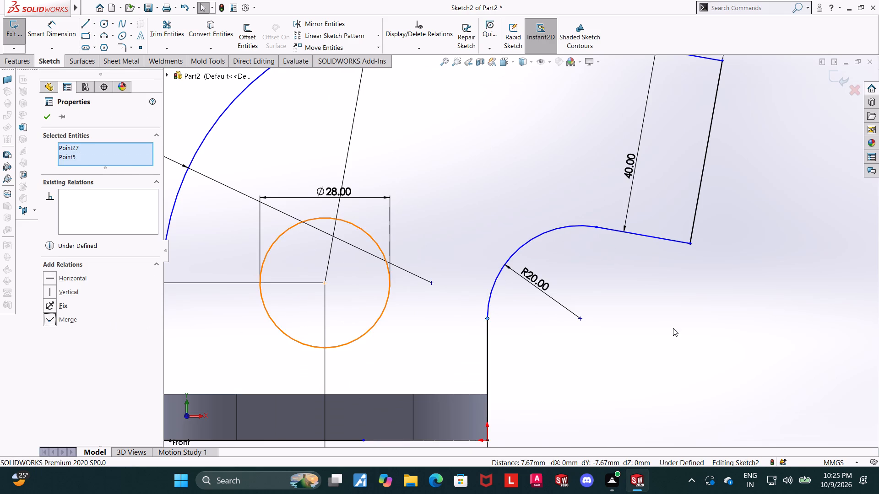
pyautogui.click(673, 328)
pyautogui.press('Escape')
pyautogui.press('Escape')
pyautogui.press('Escape')
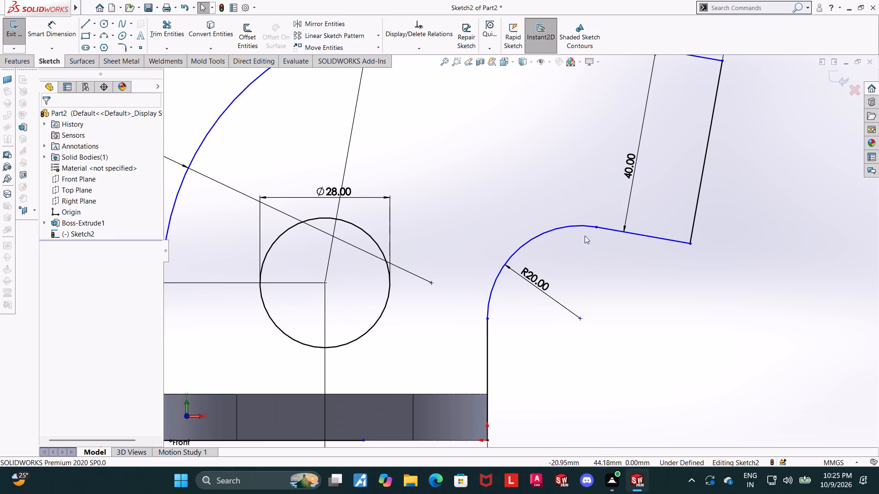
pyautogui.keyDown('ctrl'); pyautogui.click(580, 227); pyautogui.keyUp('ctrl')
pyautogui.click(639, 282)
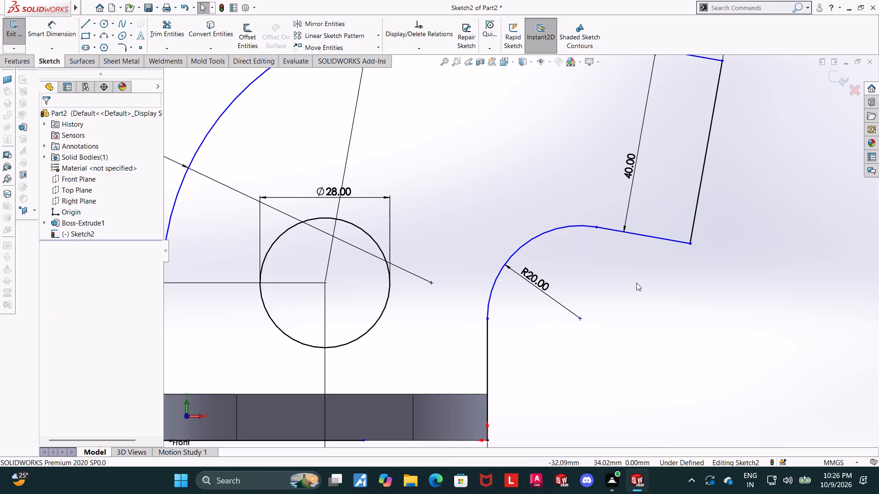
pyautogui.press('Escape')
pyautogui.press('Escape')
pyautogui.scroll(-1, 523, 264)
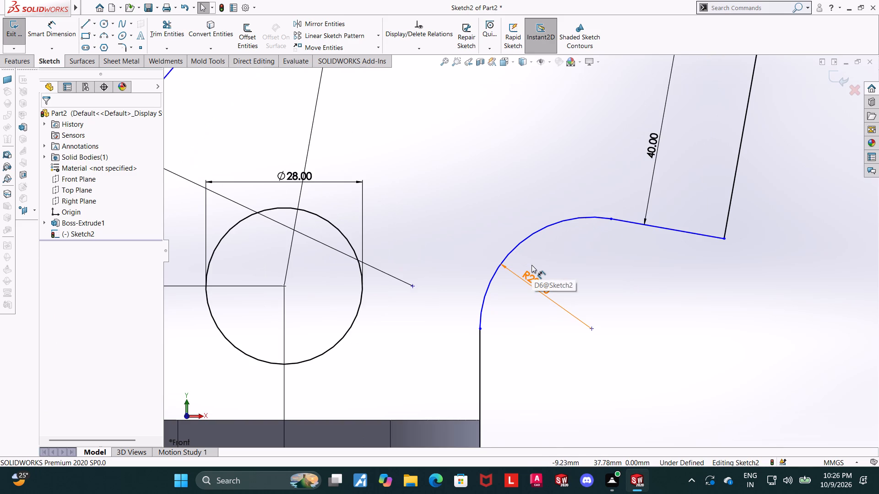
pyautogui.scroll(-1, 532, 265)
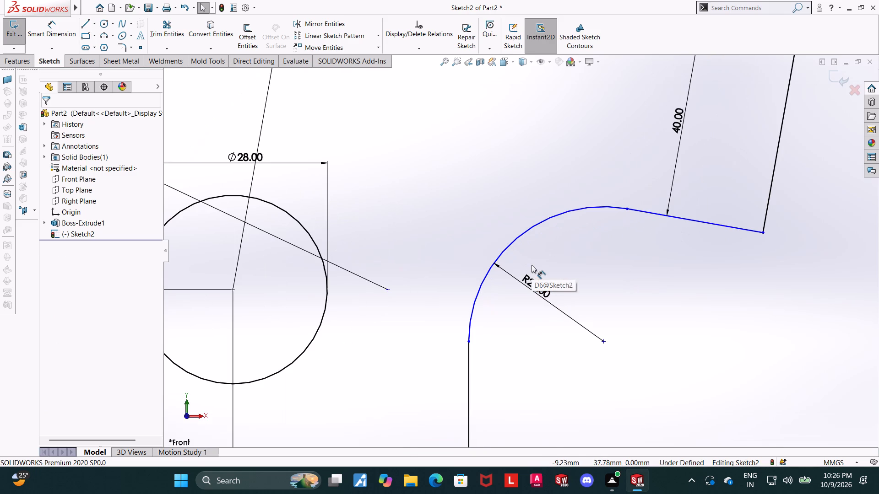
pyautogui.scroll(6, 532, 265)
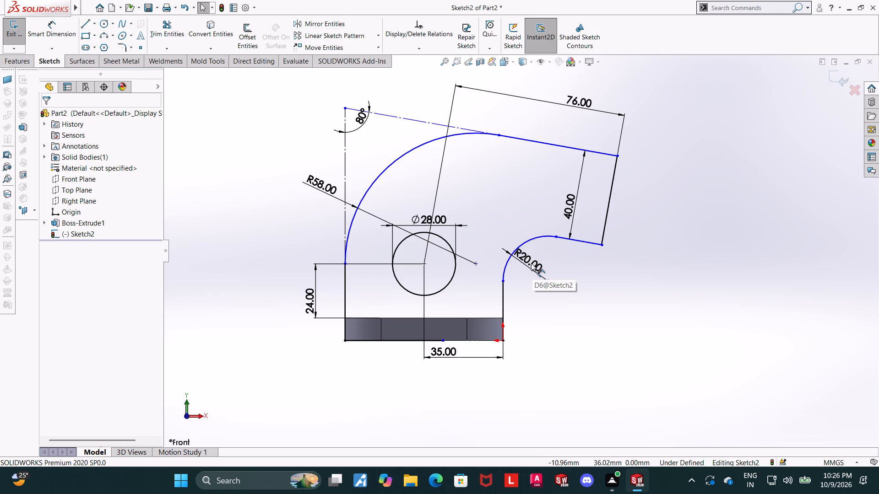
# Add a horizontal relation between the lower endpoint of the R58 arc and the centre of the 28 mm circle.
pyautogui.scroll(-1, 531, 263)
pyautogui.press('Escape')
pyautogui.press('Escape')
pyautogui.press('Escape')
pyautogui.scroll(-1, 321, 261)
pyautogui.scroll(1, 321, 261)
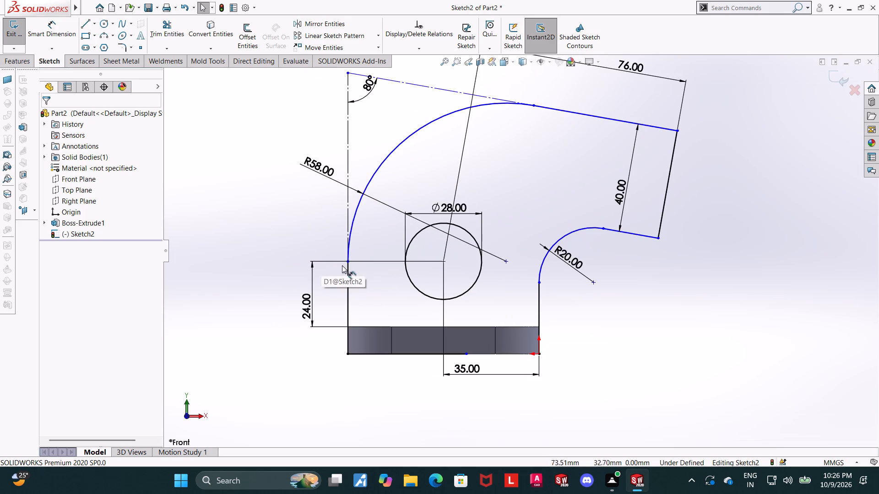
pyautogui.keyDown('ctrl'); pyautogui.click(347, 259); pyautogui.keyUp('ctrl')
pyautogui.keyDown('ctrl'); pyautogui.click(446, 263); pyautogui.keyUp('ctrl')
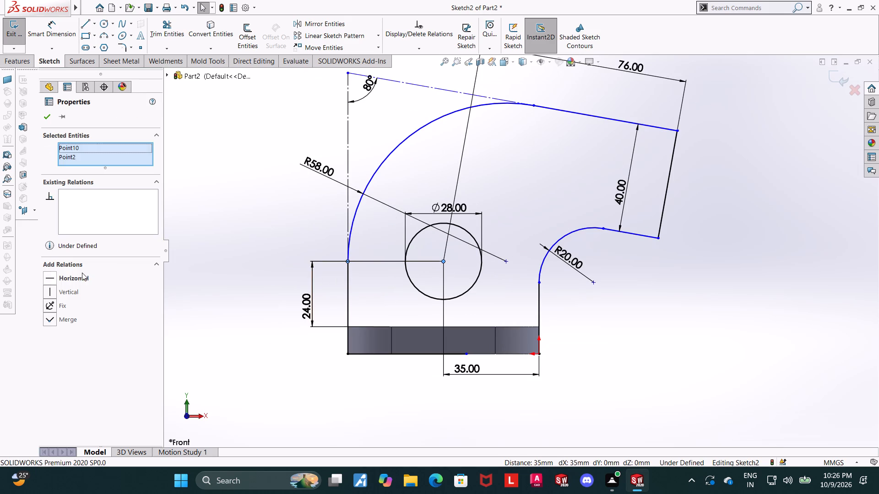
pyautogui.click(47, 281)
pyautogui.click(700, 293)
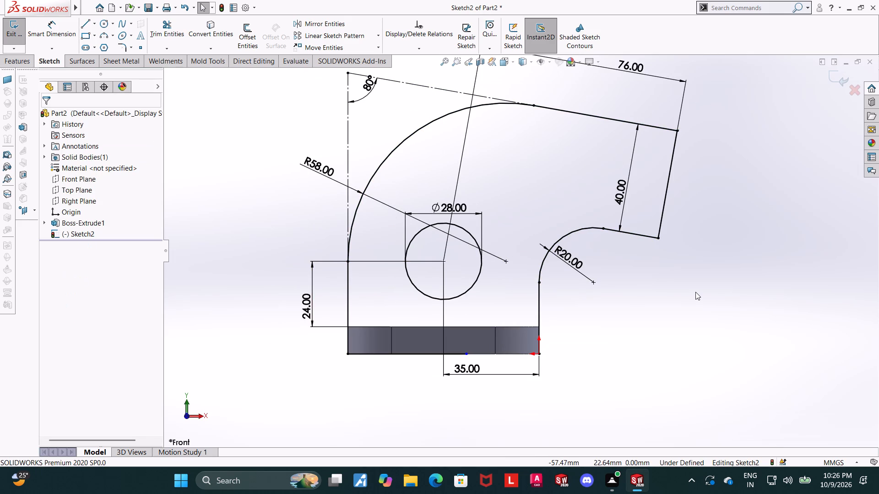
# Merge the free endpoint of the profile's bottom line with the lower endpoint of the vertical line below the R20 arc.
pyautogui.moveTo(730, 254); pyautogui.dragTo(719, 268, button='middle')
pyautogui.scroll(1, 711, 265)
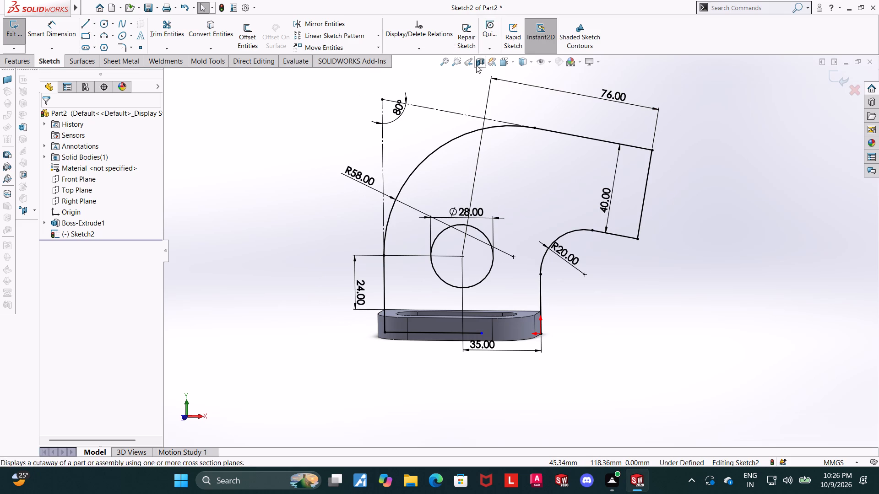
pyautogui.click(498, 64)
pyautogui.click(387, 350)
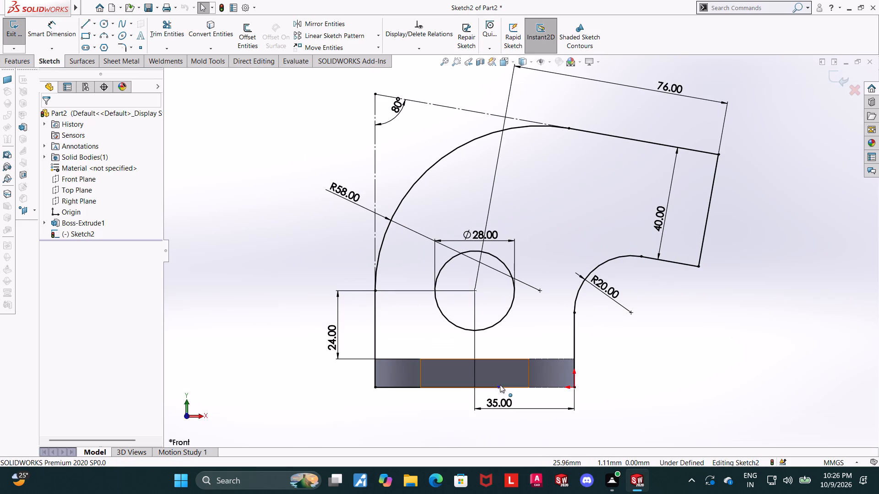
pyautogui.click(499, 386)
pyautogui.keyDown('ctrl'); pyautogui.click(576, 388); pyautogui.keyUp('ctrl')
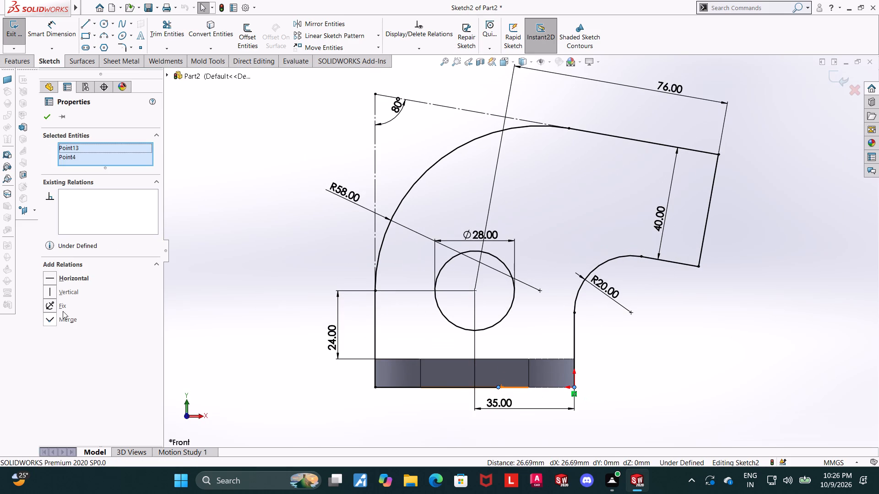
pyautogui.click(54, 317)
pyautogui.click(762, 361)
pyautogui.press('Escape')
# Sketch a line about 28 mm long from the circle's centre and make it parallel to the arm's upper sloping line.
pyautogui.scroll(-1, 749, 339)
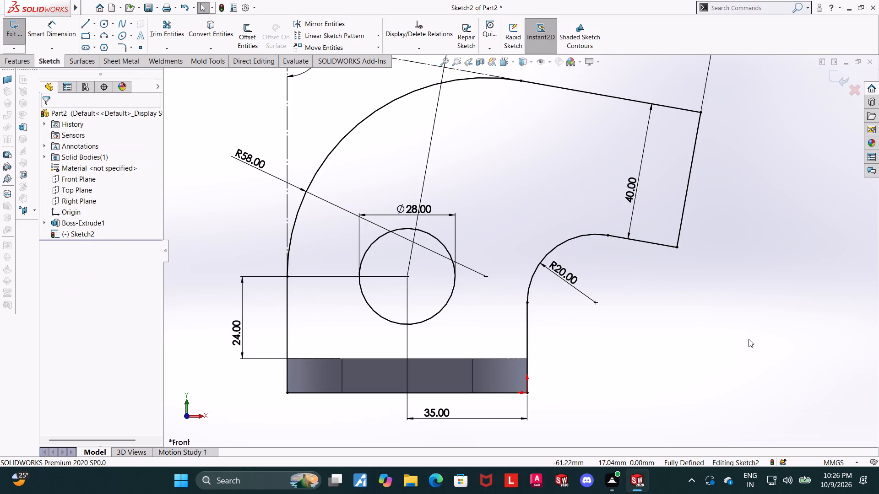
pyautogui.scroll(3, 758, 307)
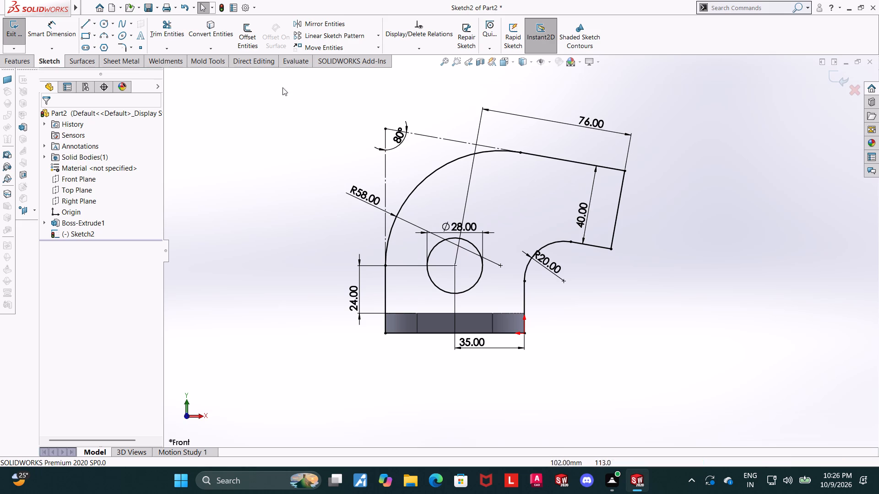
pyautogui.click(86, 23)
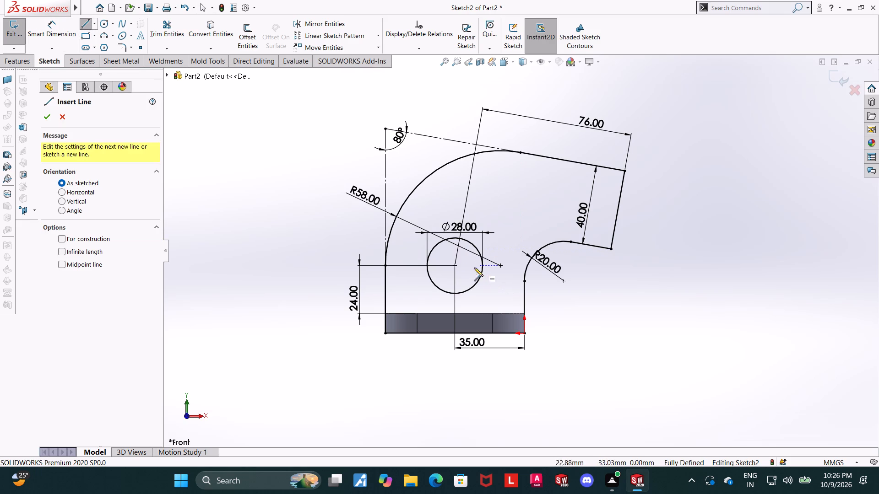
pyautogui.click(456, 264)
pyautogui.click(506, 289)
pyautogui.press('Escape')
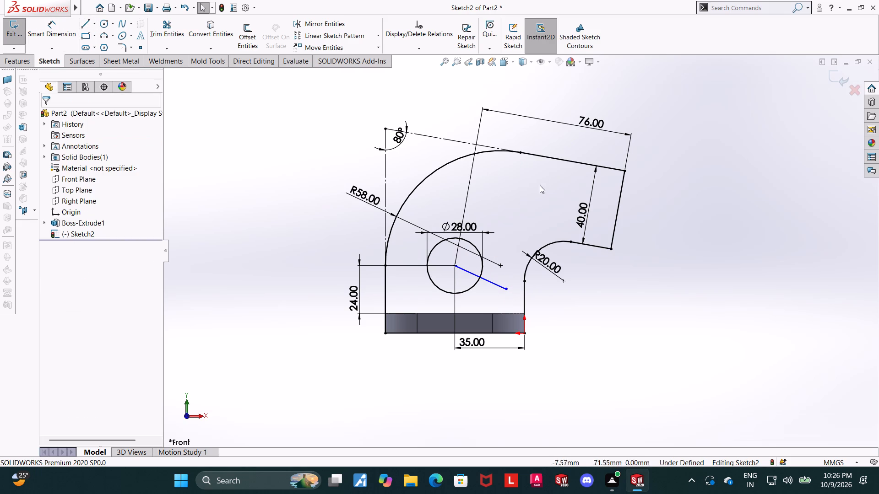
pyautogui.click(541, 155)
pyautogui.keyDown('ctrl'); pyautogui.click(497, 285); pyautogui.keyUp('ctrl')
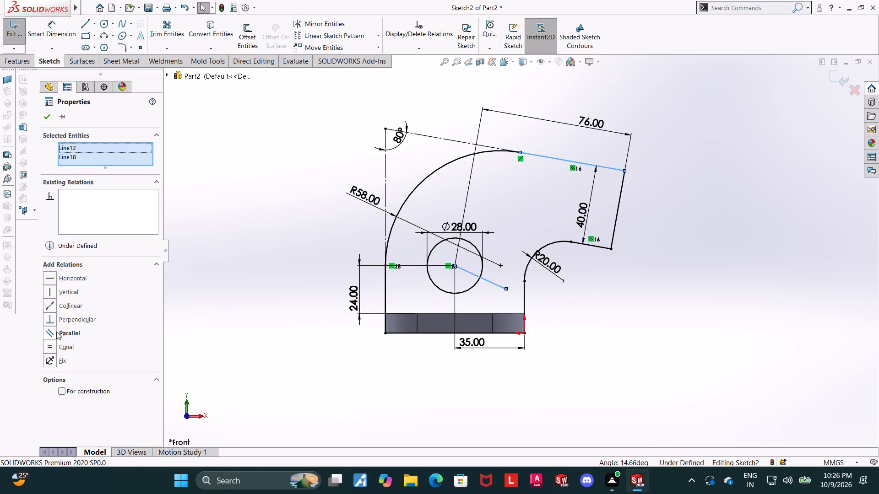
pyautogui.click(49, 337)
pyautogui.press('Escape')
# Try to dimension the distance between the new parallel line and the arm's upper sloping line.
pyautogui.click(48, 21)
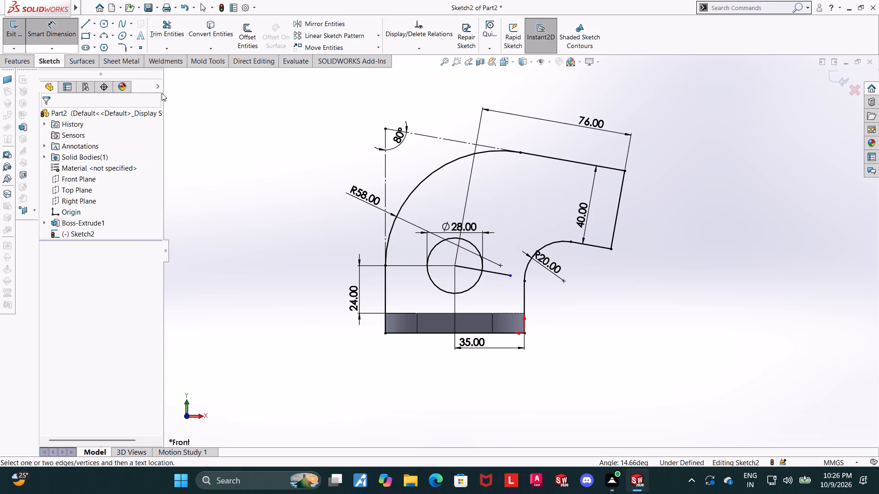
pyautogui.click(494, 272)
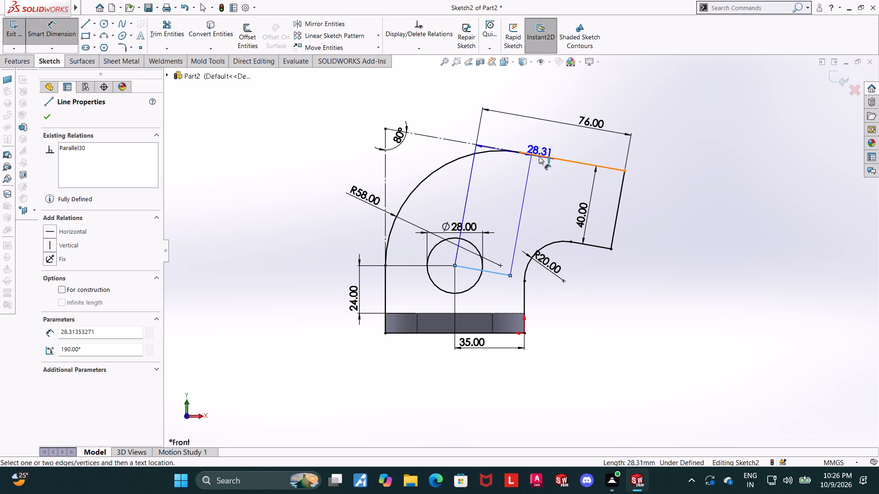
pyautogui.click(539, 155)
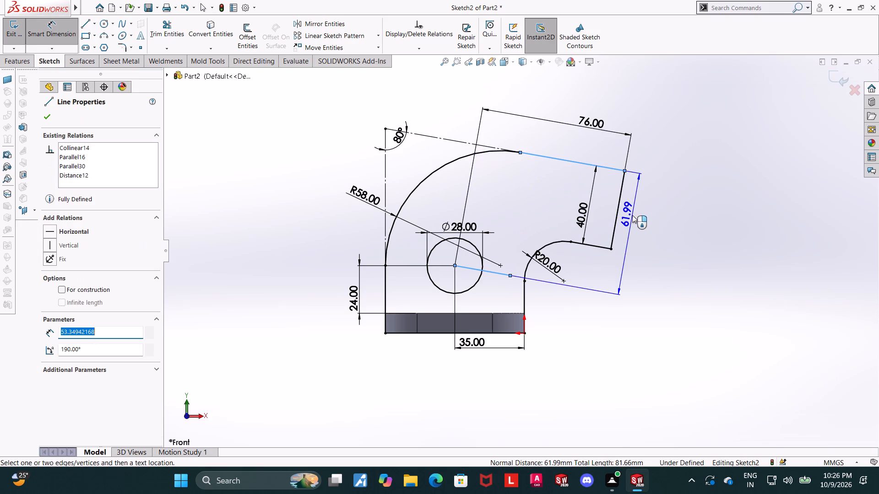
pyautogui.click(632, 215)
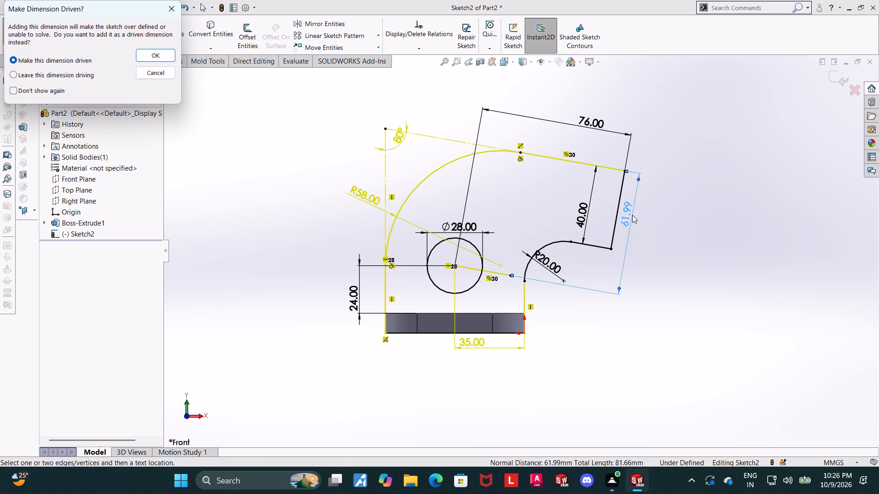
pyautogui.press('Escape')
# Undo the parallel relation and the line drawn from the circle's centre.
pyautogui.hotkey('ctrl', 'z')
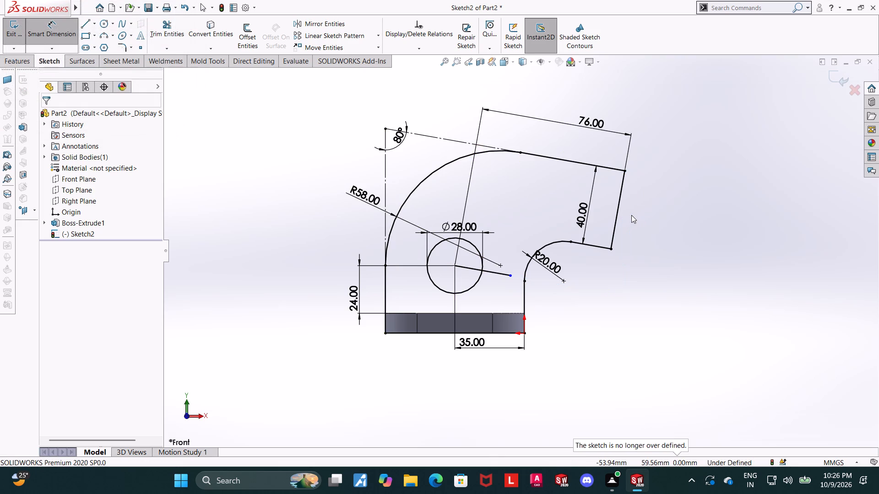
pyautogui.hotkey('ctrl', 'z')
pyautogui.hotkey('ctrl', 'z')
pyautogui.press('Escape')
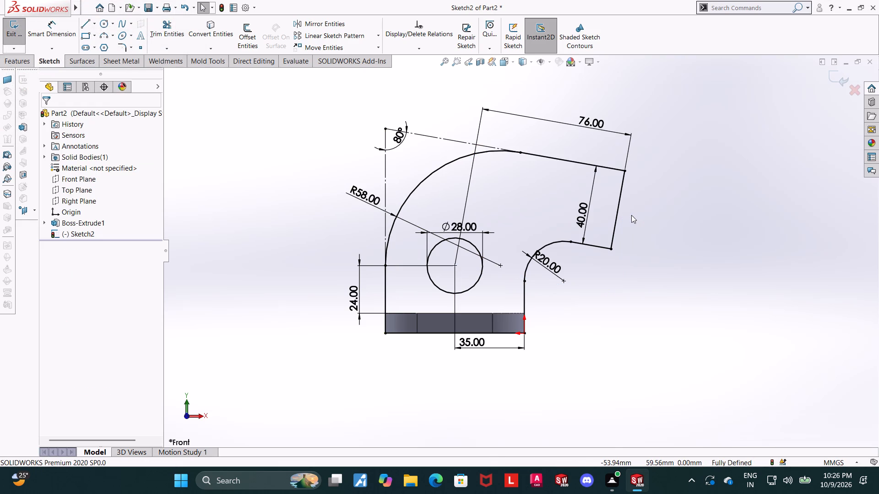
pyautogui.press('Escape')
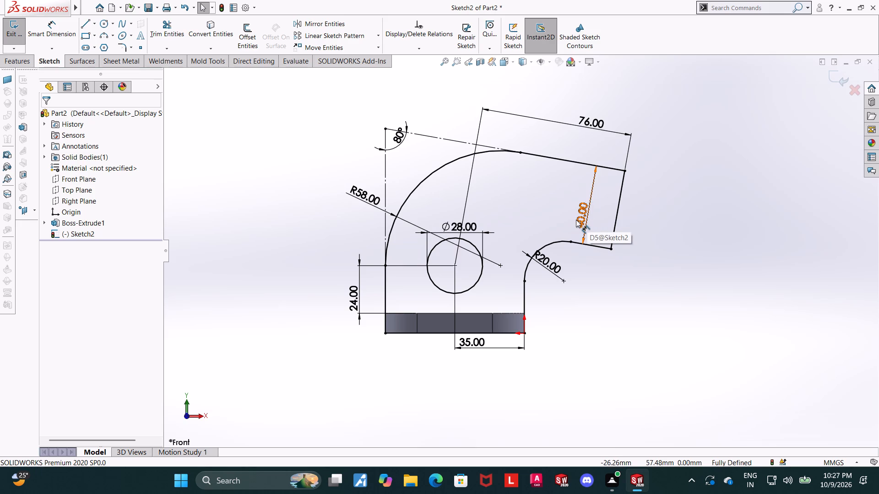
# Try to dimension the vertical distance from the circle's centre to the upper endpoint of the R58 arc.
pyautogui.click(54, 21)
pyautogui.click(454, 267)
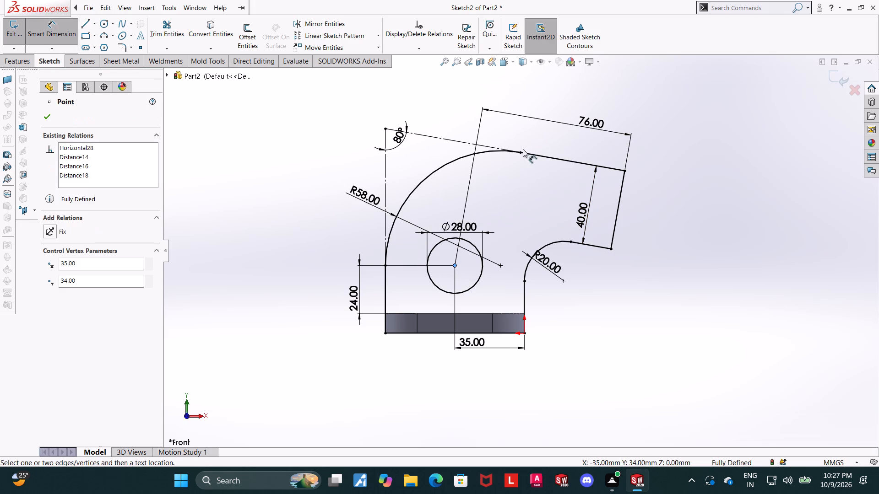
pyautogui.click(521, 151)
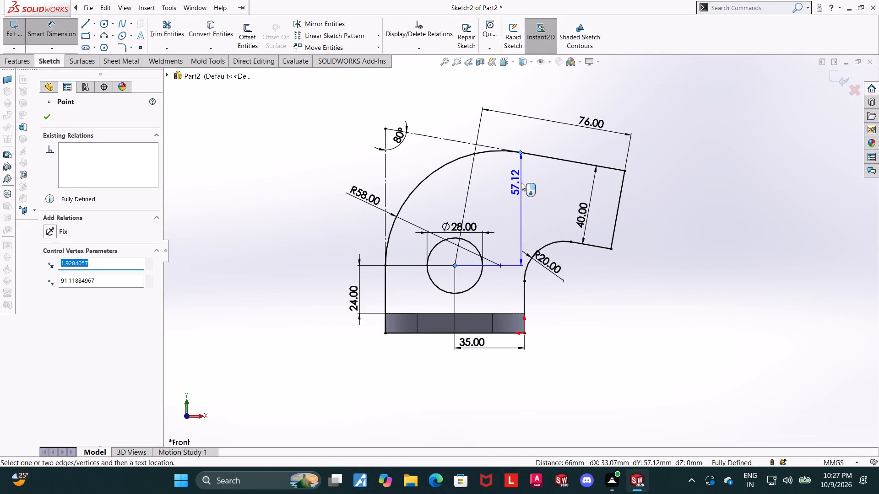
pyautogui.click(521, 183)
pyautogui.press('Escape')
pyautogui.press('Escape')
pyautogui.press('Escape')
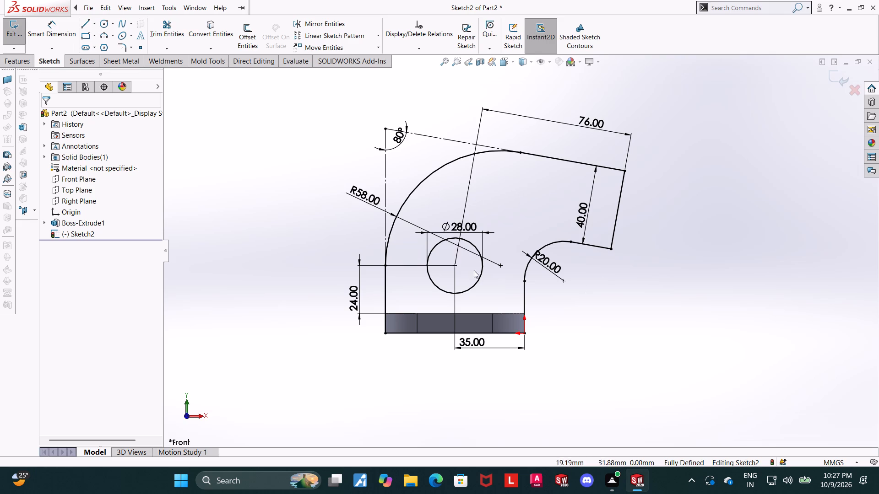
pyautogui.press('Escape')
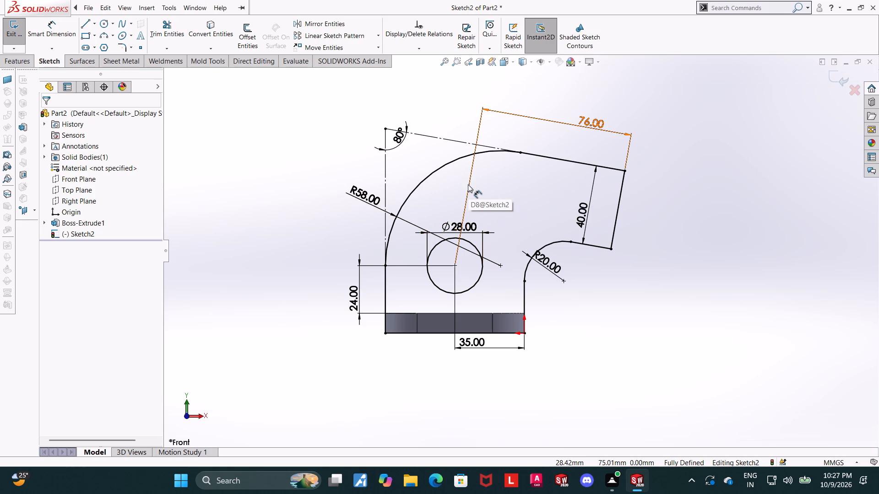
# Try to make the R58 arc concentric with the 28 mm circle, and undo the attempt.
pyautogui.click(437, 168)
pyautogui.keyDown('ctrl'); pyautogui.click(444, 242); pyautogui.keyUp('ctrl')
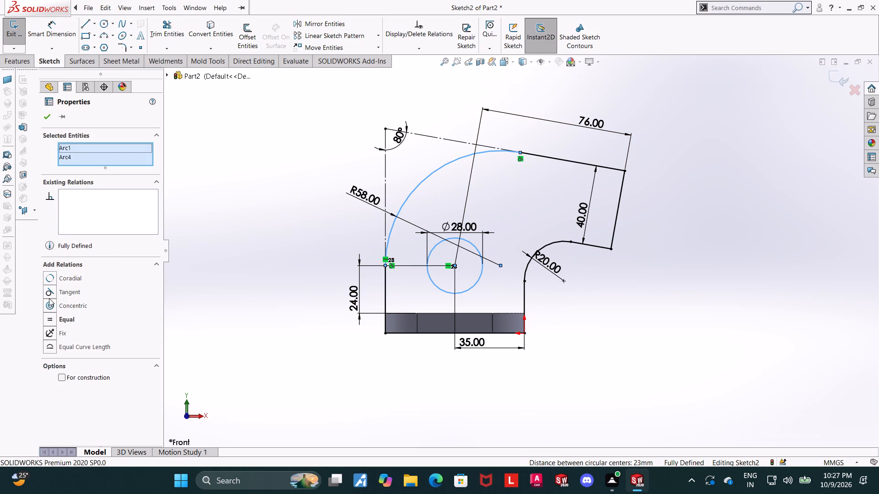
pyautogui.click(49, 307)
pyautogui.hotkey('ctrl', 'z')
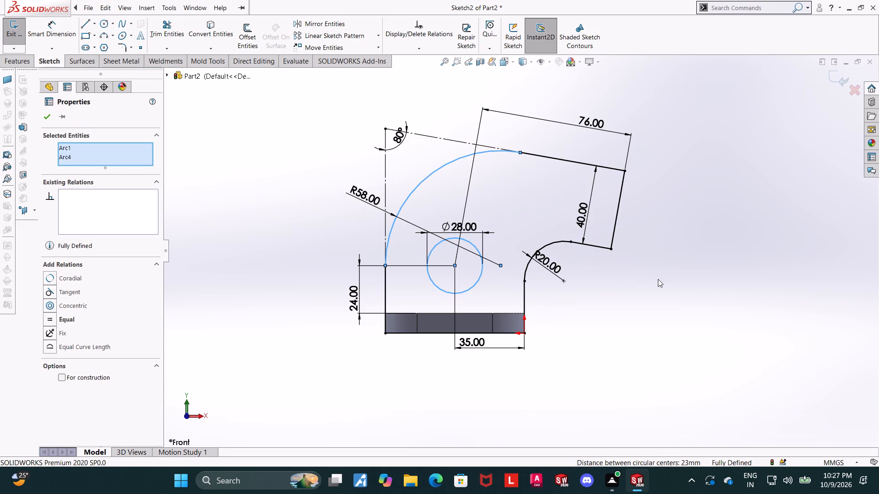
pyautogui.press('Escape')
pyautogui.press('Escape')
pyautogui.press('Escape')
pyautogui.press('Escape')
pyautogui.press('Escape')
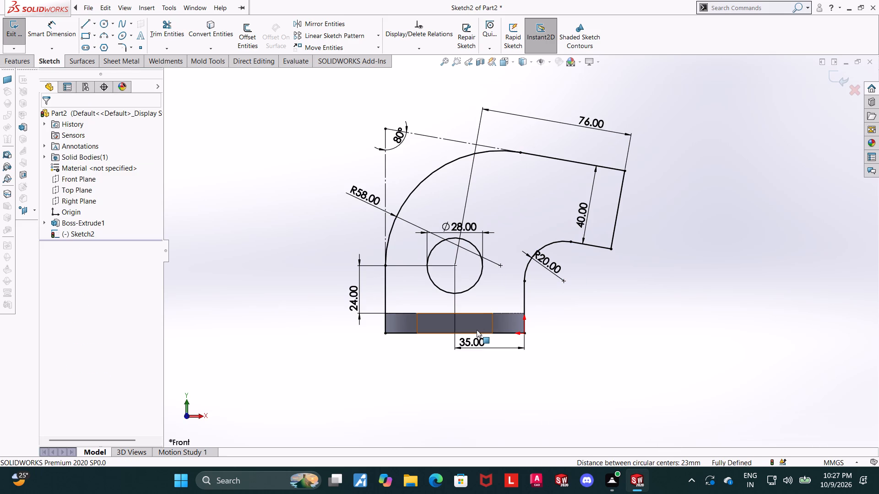
# Finish the profile sketch and extrude it as a 10 mm blind boss merged with the slotted base plate.
pyautogui.moveTo(669, 268); pyautogui.dragTo(625, 330, button='middle')
pyautogui.scroll(1, 622, 330)
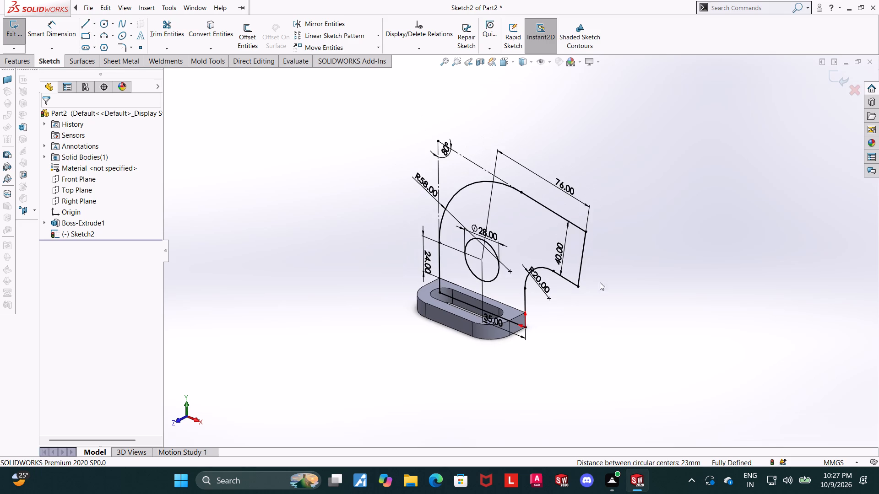
pyautogui.click(826, 76)
pyautogui.click(22, 43)
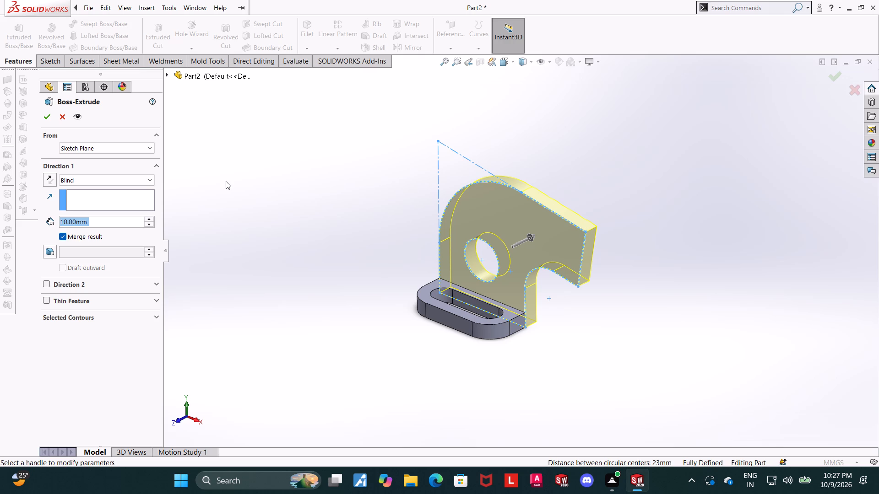
pyautogui.click(46, 120)
pyautogui.click(339, 253)
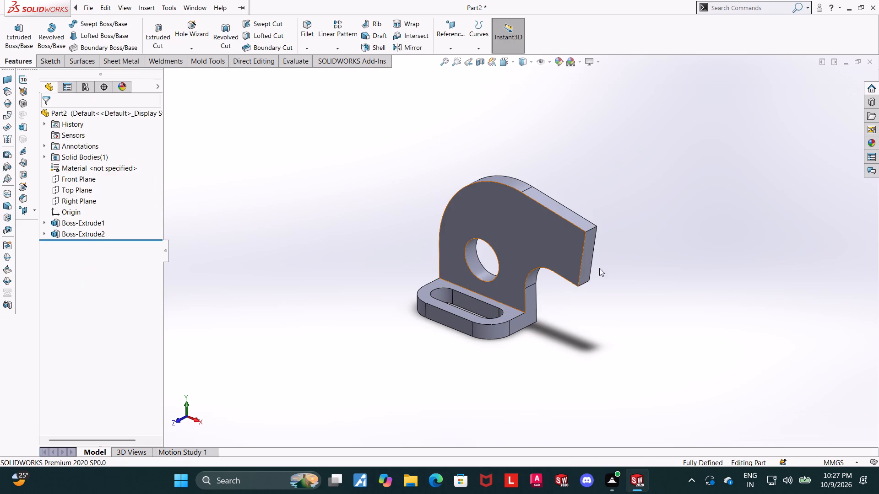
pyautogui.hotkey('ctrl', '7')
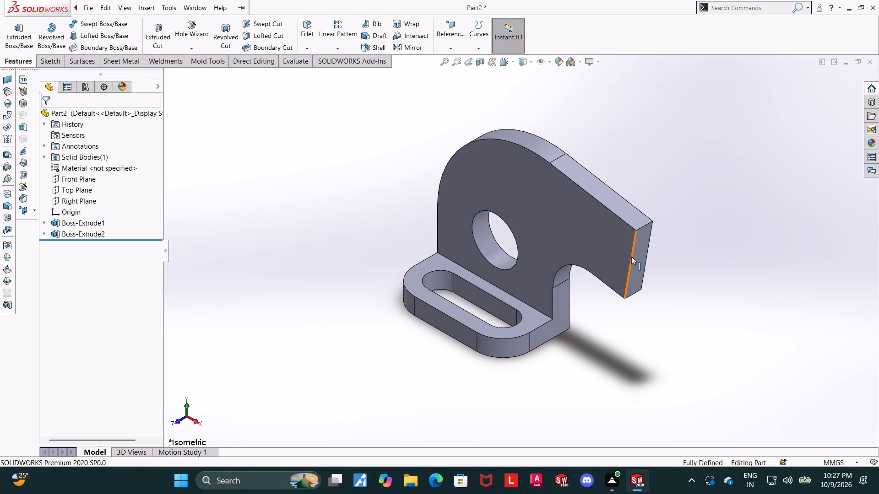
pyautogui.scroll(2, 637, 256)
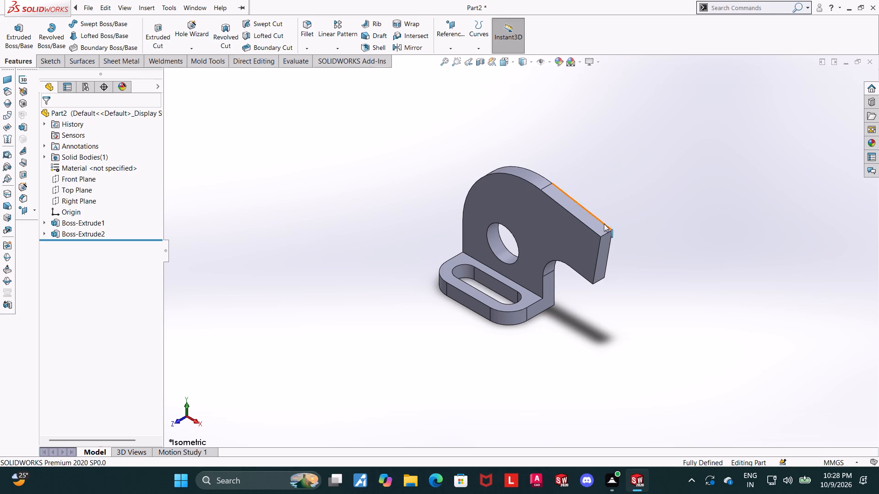
# Start a sketch on the arm's sloping top face and draw a rectangle about 10.6 by 58 mm against the arm's end.
pyautogui.click(601, 226)
pyautogui.click(639, 199)
pyautogui.click(55, 246)
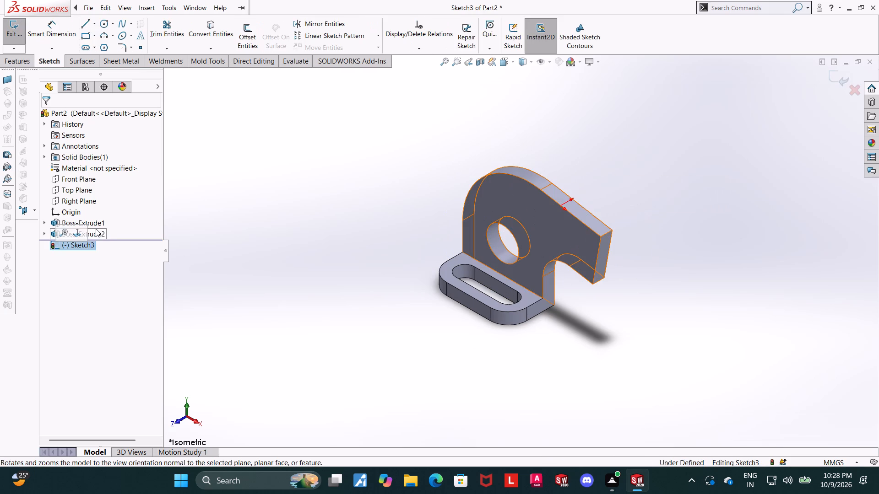
pyautogui.click(80, 235)
pyautogui.scroll(5, 700, 251)
pyautogui.scroll(-1, 755, 235)
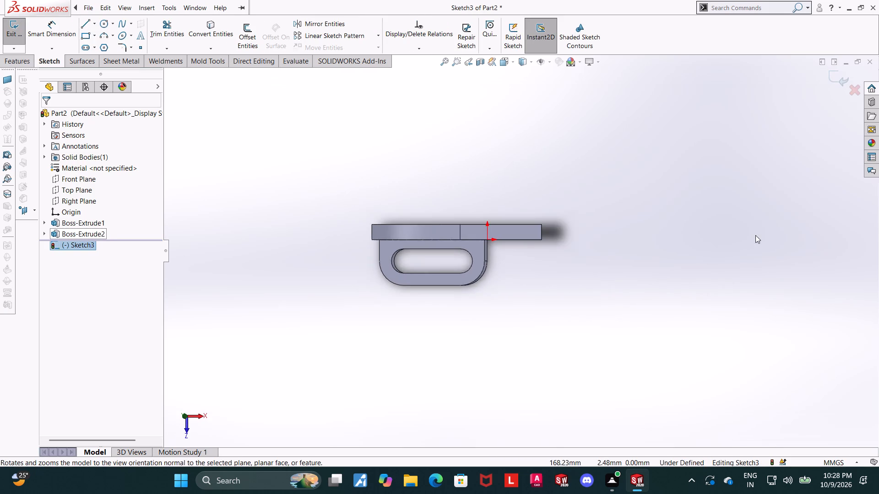
pyautogui.scroll(-1, 755, 235)
pyautogui.scroll(-1, 593, 245)
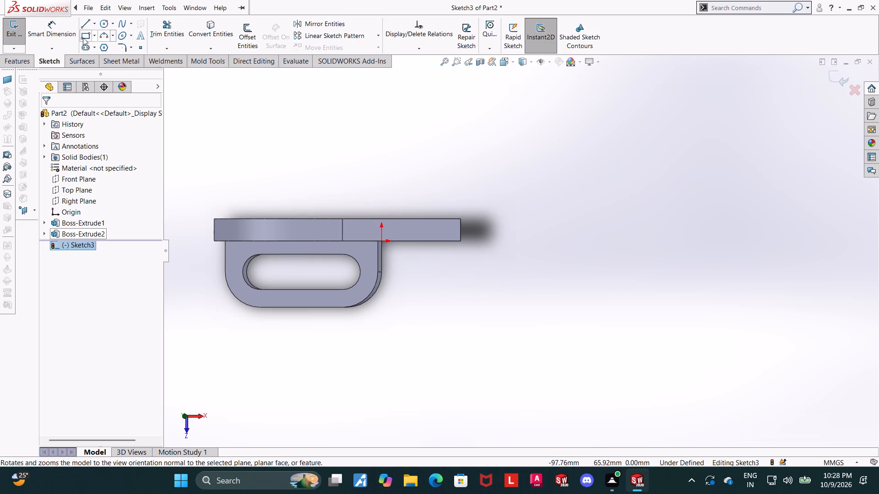
pyautogui.click(90, 37)
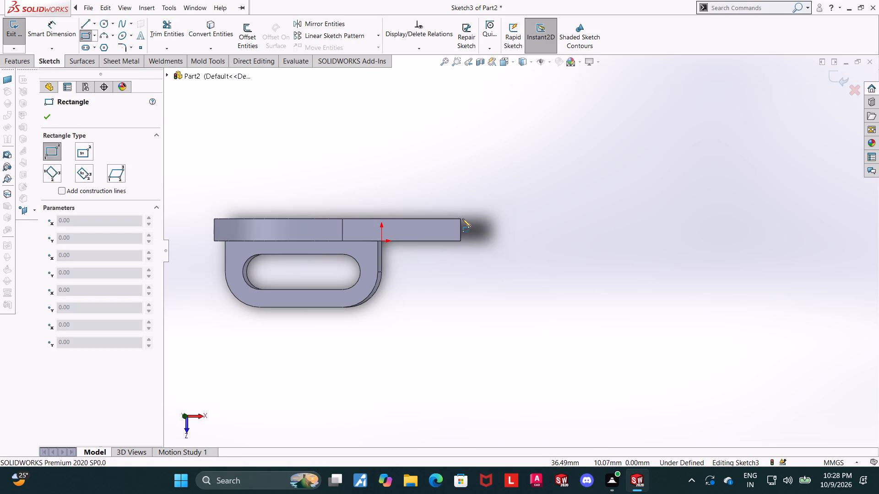
pyautogui.click(461, 169)
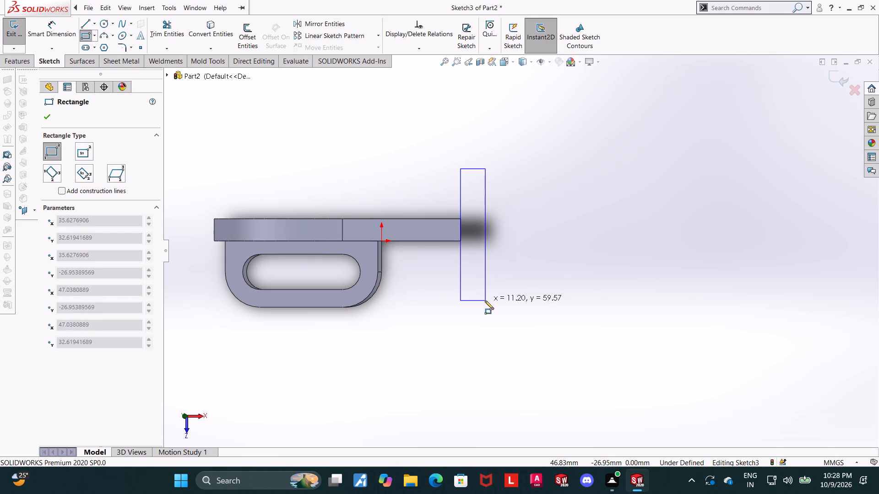
pyautogui.click(484, 297)
pyautogui.press('Escape')
pyautogui.press('Escape')
pyautogui.press('Escape')
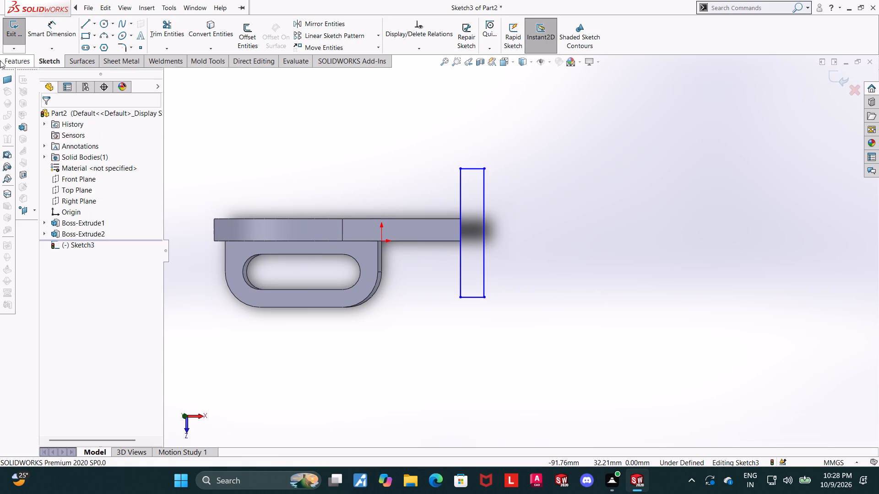
# Dimension the rectangle's width as 10 mm.
pyautogui.click(50, 34)
pyautogui.doubleClick(468, 165)
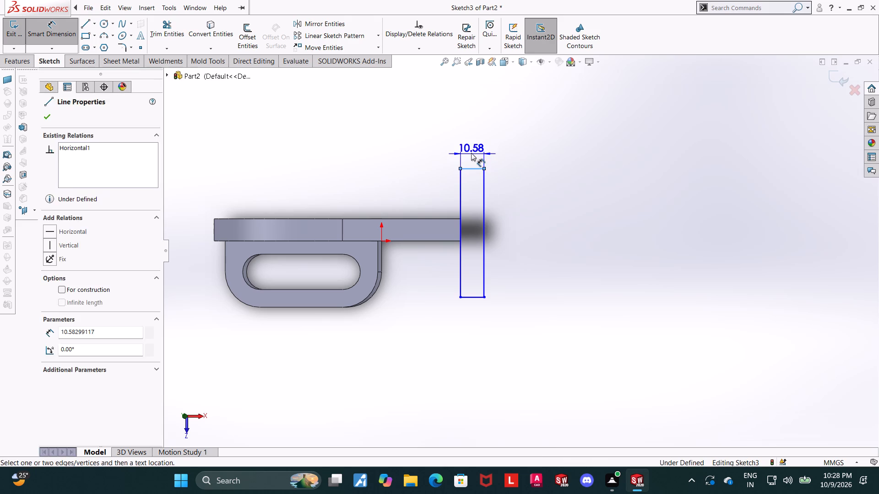
pyautogui.click(471, 153)
pyautogui.write('10')
pyautogui.press('Return')
pyautogui.press('Escape')
pyautogui.press('Escape')
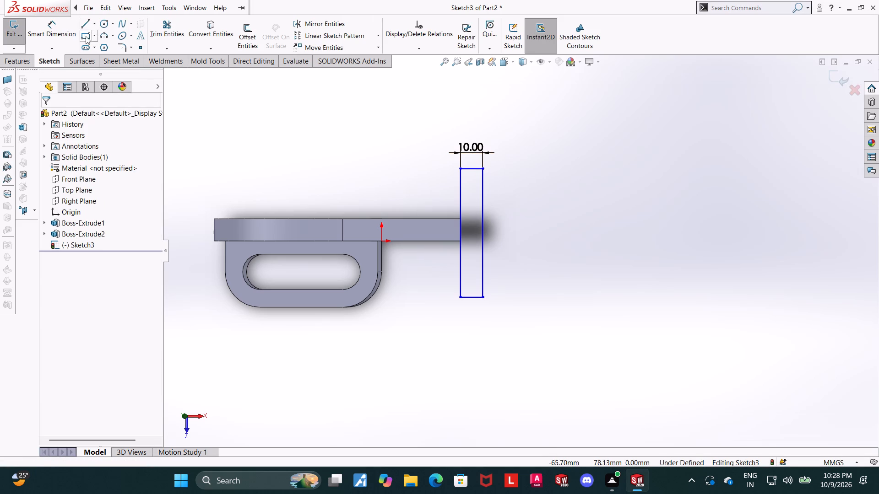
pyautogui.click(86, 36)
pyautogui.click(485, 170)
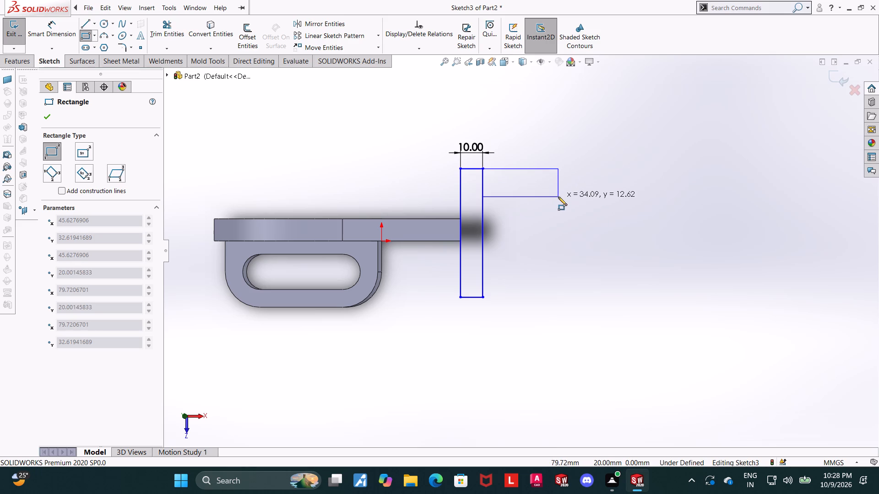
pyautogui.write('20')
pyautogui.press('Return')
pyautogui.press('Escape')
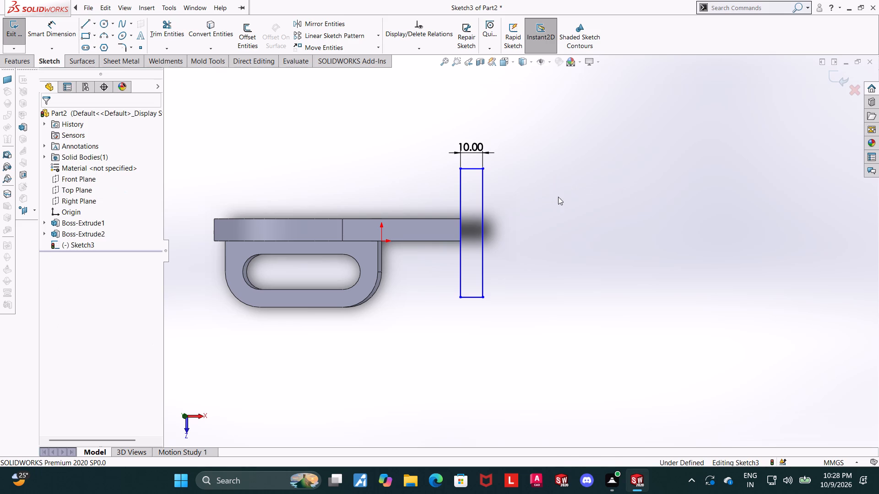
# Draw a second rectangle about 38 by 14 mm extending outward from the first rectangle's upper outer corner.
pyautogui.click(87, 35)
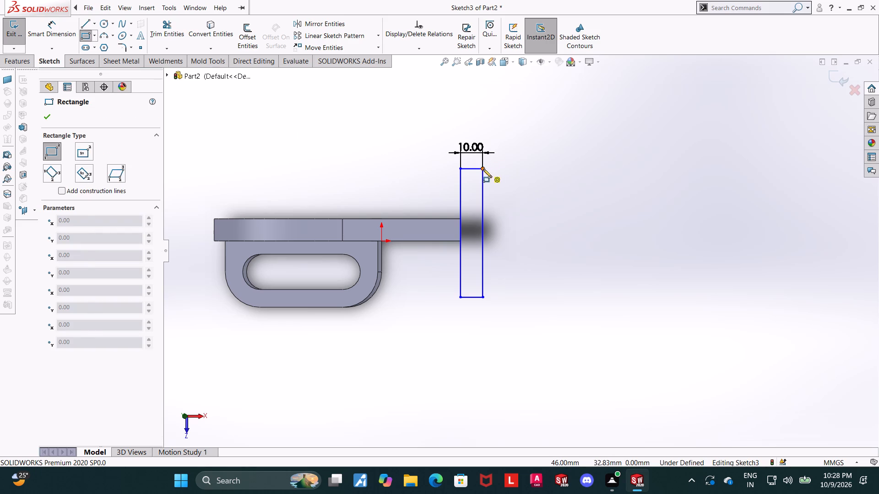
pyautogui.click(483, 169)
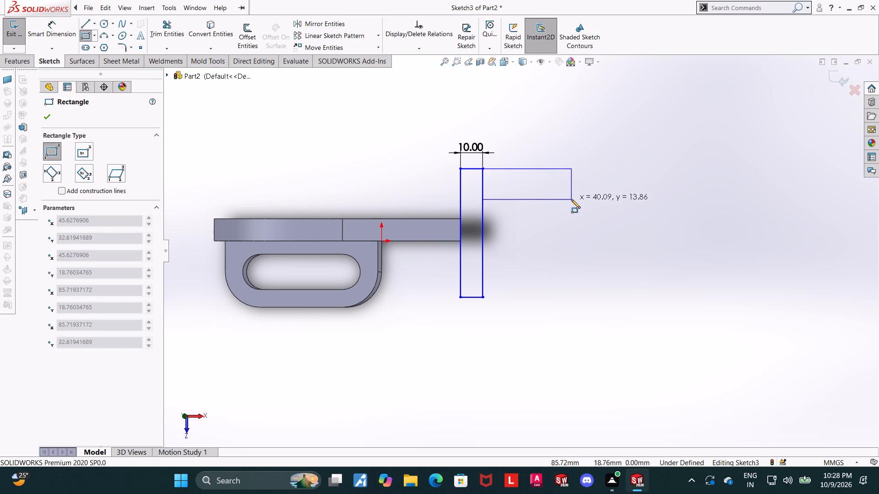
pyautogui.click(567, 199)
pyautogui.press('Escape')
pyautogui.press('Escape')
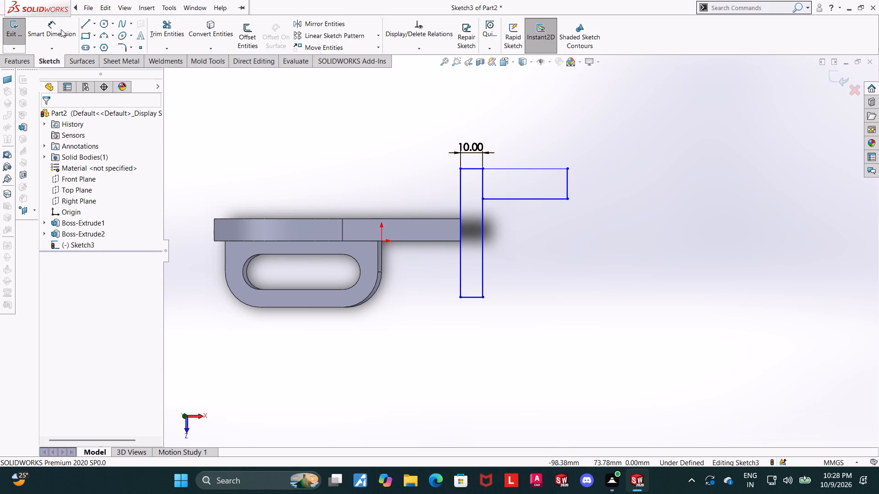
# Dimension the overall width from the first rectangle's inner line to the second rectangle's outer line as 30 mm.
pyautogui.moveTo(59, 28); pyautogui.dragTo(67, 31)
pyautogui.click(565, 181)
pyautogui.click(462, 188)
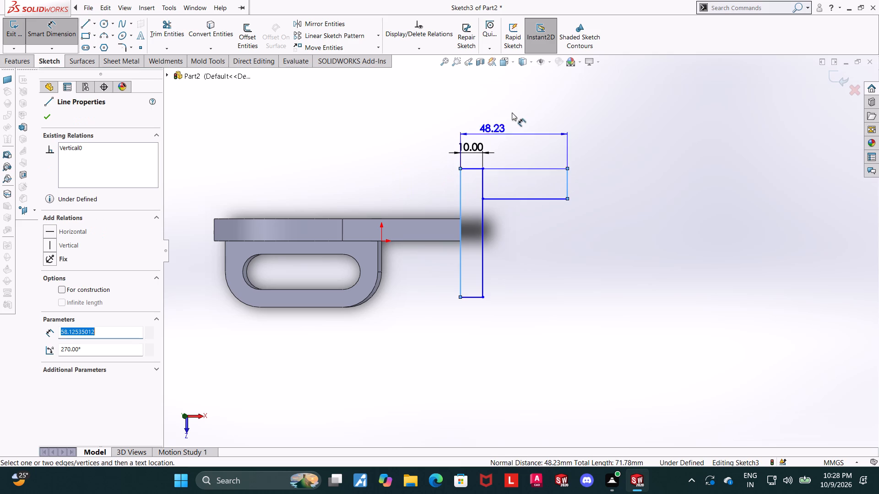
pyautogui.click(512, 122)
pyautogui.write('30')
pyautogui.press('Return')
pyautogui.press('Escape')
pyautogui.press('Escape')
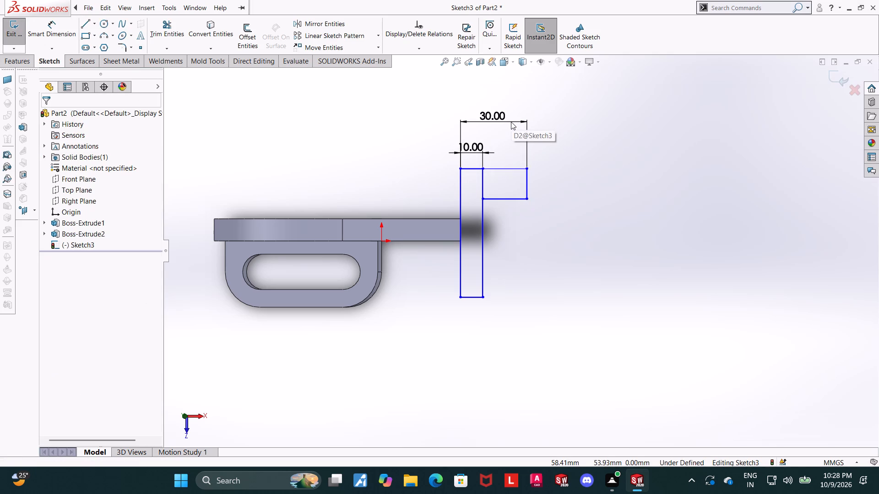
# Draw a third rectangle about 20 by 13.5 mm extending outward from the first rectangle's lower outer corner.
pyautogui.click(90, 33)
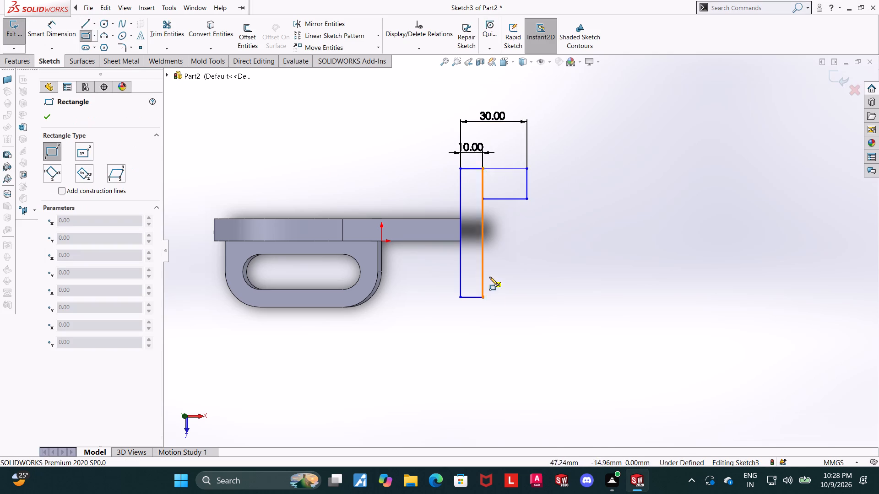
pyautogui.click(483, 297)
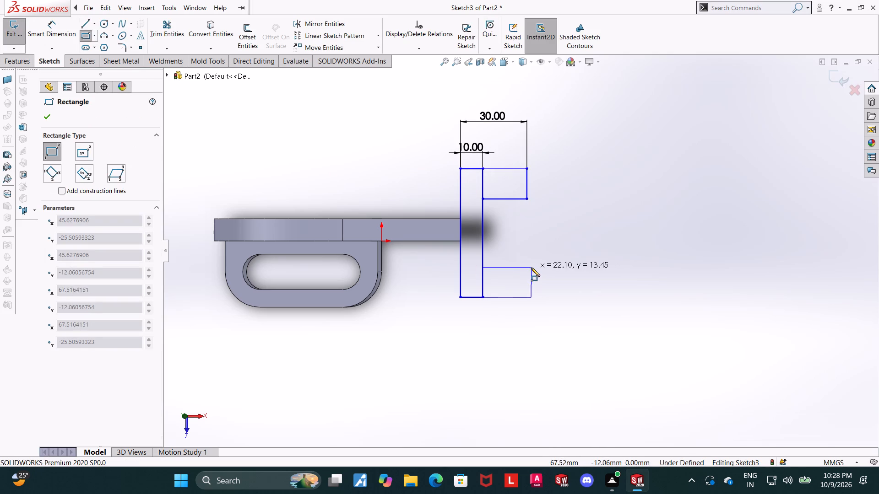
pyautogui.click(528, 268)
pyautogui.press('Escape')
pyautogui.press('Escape')
pyautogui.press('Escape')
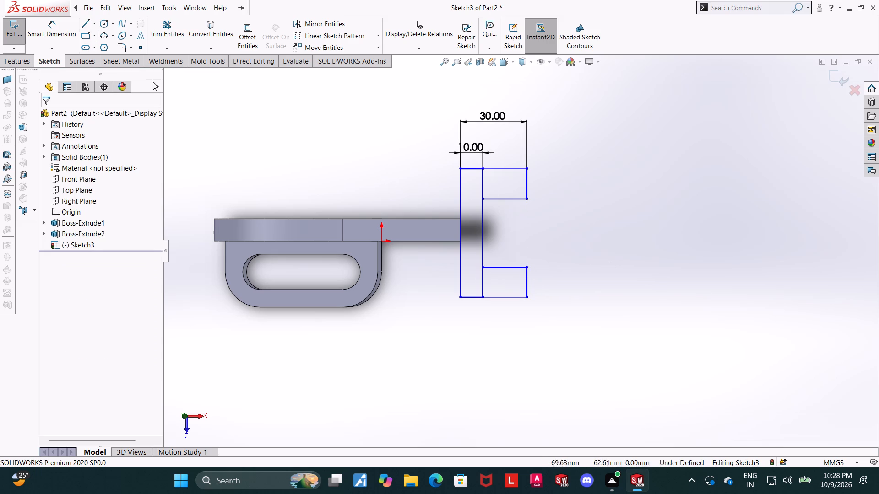
# Make the outer vertical lines of the two small rectangles collinear.
pyautogui.click(62, 29)
pyautogui.press('Escape')
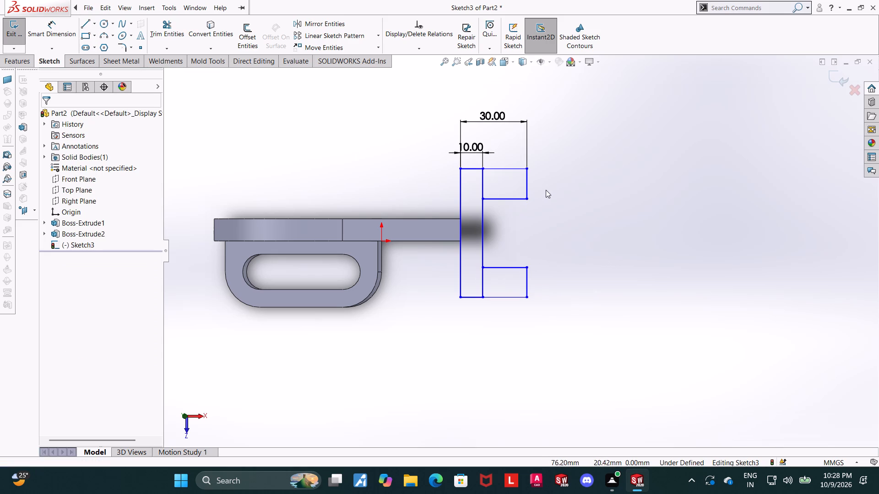
pyautogui.press('Escape')
pyautogui.click(527, 187)
pyautogui.keyDown('ctrl'); pyautogui.click(527, 275); pyautogui.keyUp('ctrl')
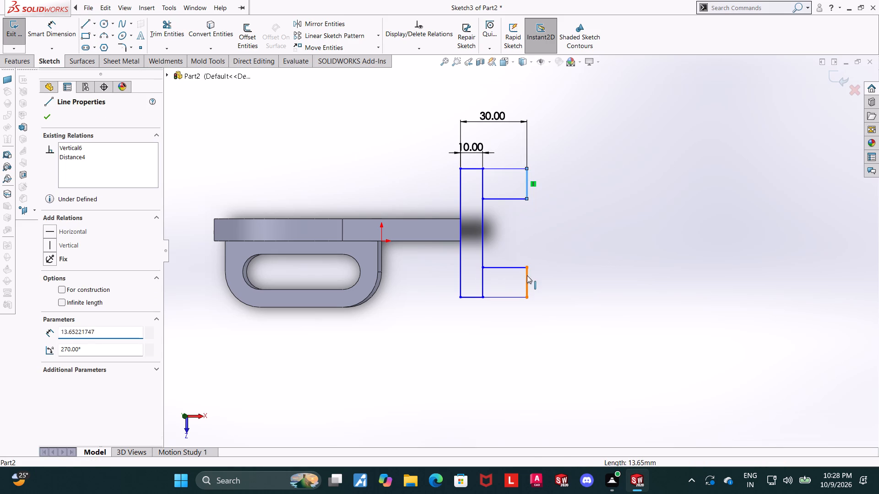
pyautogui.click(47, 308)
pyautogui.click(692, 256)
pyautogui.press('Escape')
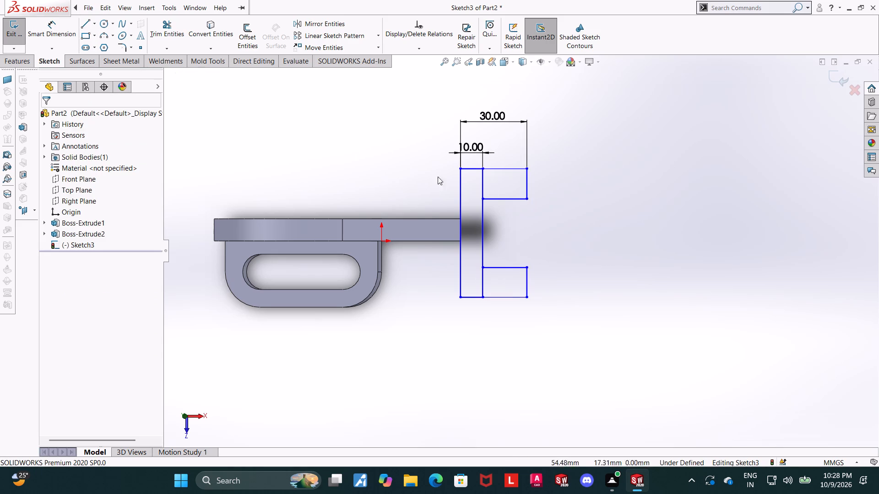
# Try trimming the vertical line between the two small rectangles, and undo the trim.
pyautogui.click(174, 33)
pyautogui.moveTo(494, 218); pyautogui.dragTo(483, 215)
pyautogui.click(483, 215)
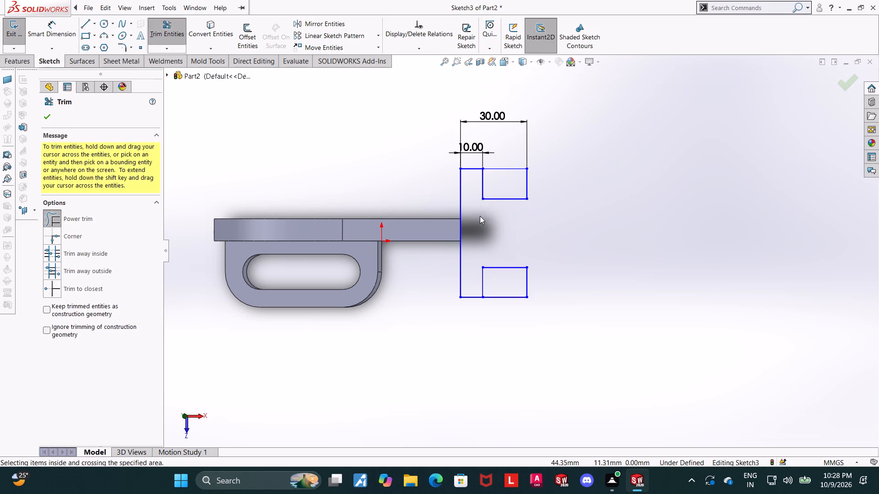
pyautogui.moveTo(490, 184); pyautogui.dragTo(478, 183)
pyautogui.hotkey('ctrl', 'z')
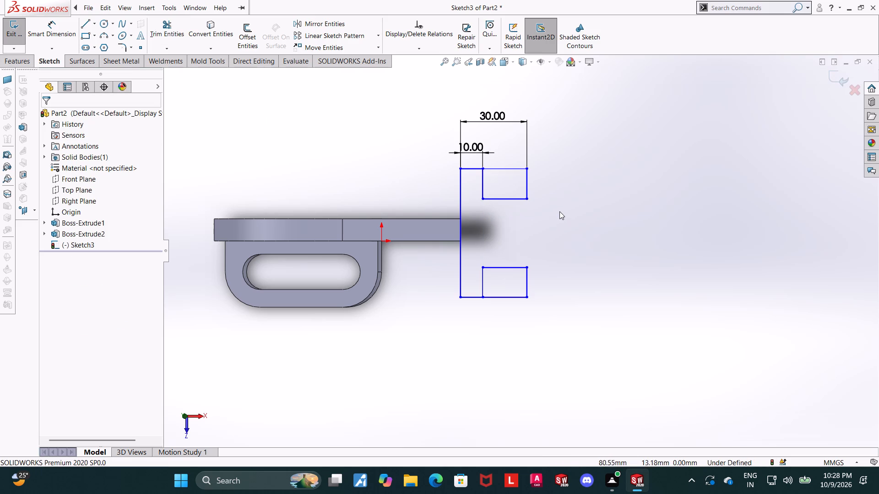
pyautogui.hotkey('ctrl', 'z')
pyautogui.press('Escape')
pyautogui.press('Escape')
# Trim the vertical line segments dividing the small rectangles from the tall one, leaving a single C-shaped outline.
pyautogui.moveTo(157, 29); pyautogui.dragTo(161, 30)
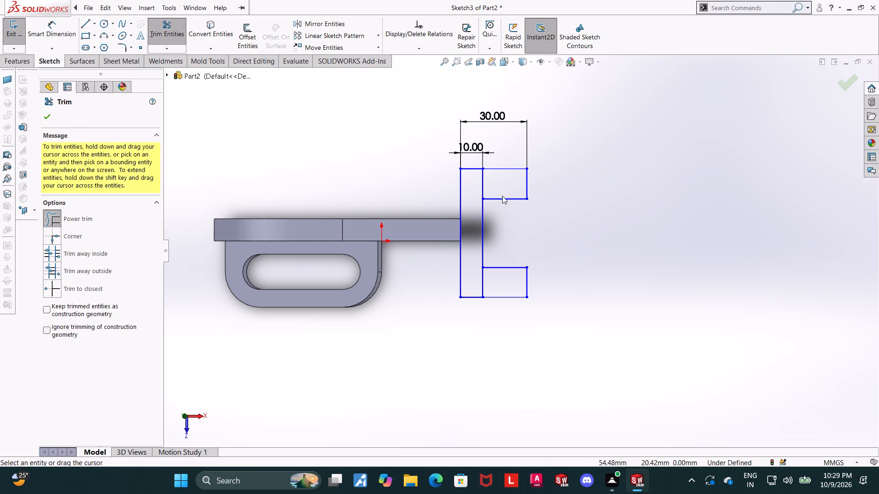
pyautogui.moveTo(490, 186); pyautogui.dragTo(484, 184)
pyautogui.moveTo(484, 183); pyautogui.dragTo(478, 183)
pyautogui.moveTo(490, 183); pyautogui.dragTo(477, 183)
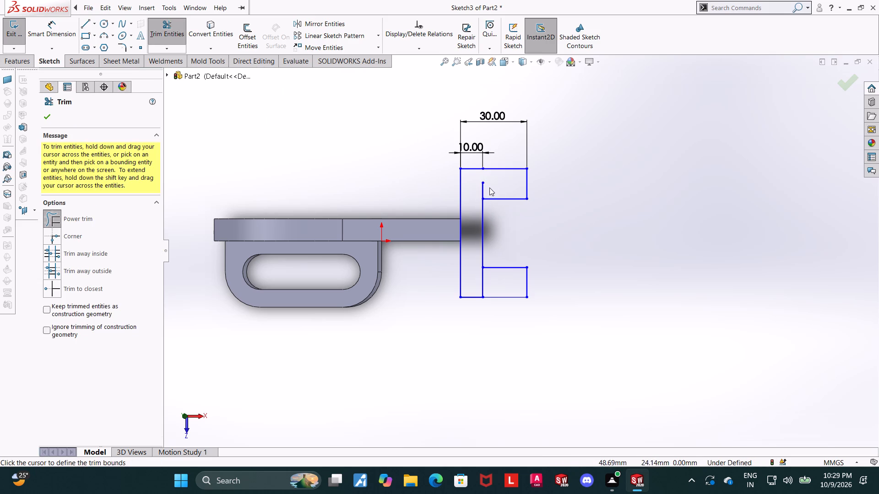
pyautogui.moveTo(488, 188); pyautogui.dragTo(476, 188)
pyautogui.moveTo(493, 279); pyautogui.dragTo(477, 277)
pyautogui.press('Escape')
pyautogui.press('Escape')
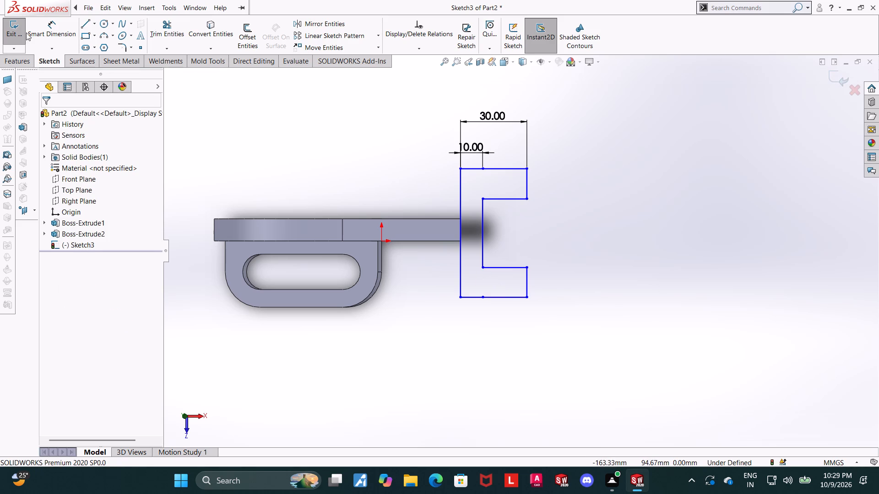
# Add an overall height dimension to the C-shaped profile, try 45 mm as its value, and undo that value.
pyautogui.click(39, 32)
pyautogui.click(46, 31)
pyautogui.click(496, 172)
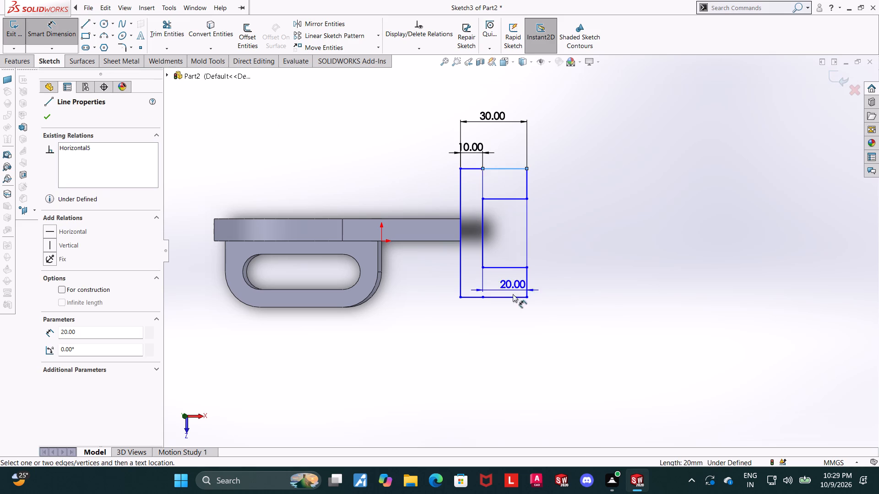
pyautogui.click(505, 295)
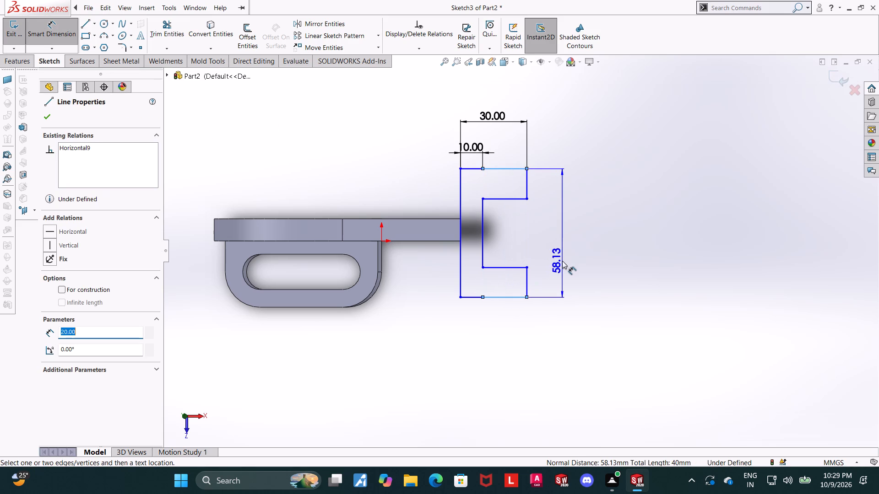
pyautogui.click(562, 261)
pyautogui.write('45')
pyautogui.press('Return')
pyautogui.press('Escape')
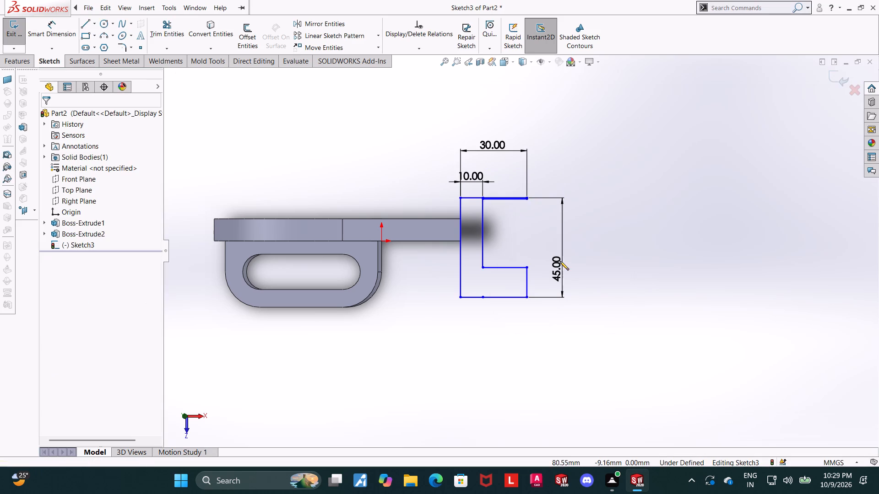
pyautogui.press('Escape')
pyautogui.hotkey('shift', 's')
pyautogui.hotkey('ctrl', 'z')
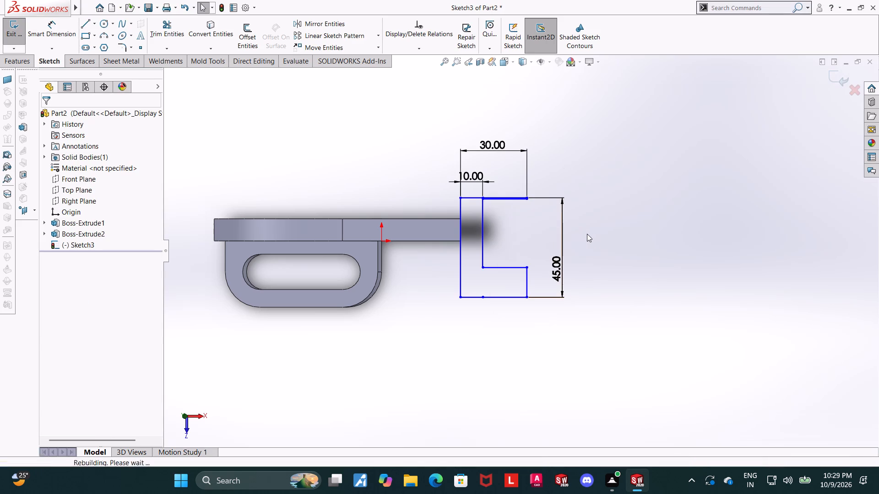
pyautogui.press('Escape')
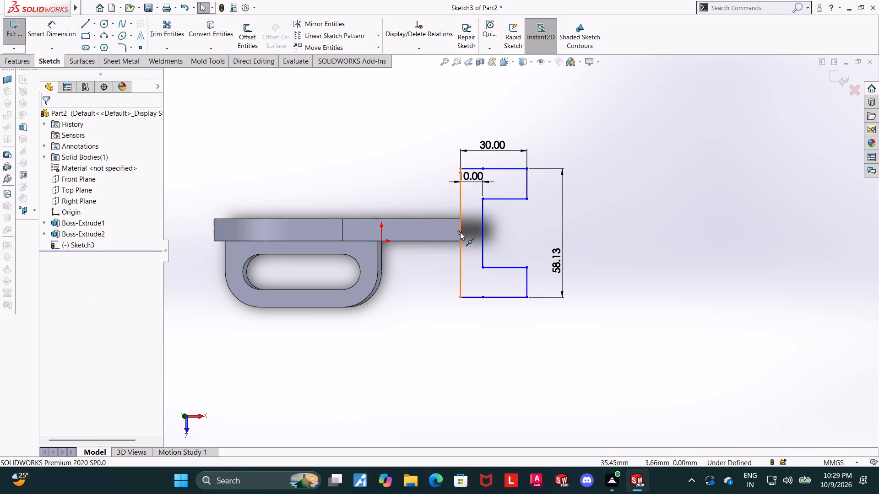
# Align the midpoint of the C-profile's long vertical line horizontally with the midpoint of the arm's short vertical edge.
pyautogui.scroll(2, 461, 224)
pyautogui.scroll(-8, 468, 228)
pyautogui.scroll(5, 490, 244)
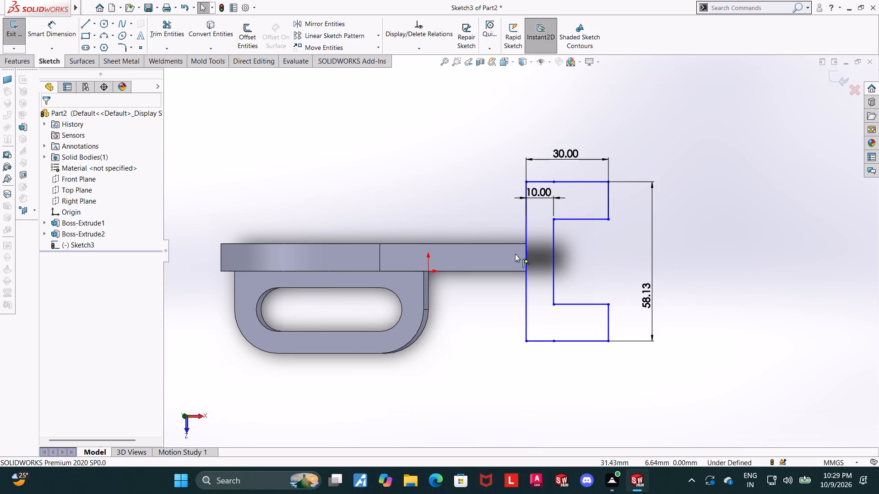
pyautogui.click(527, 263)
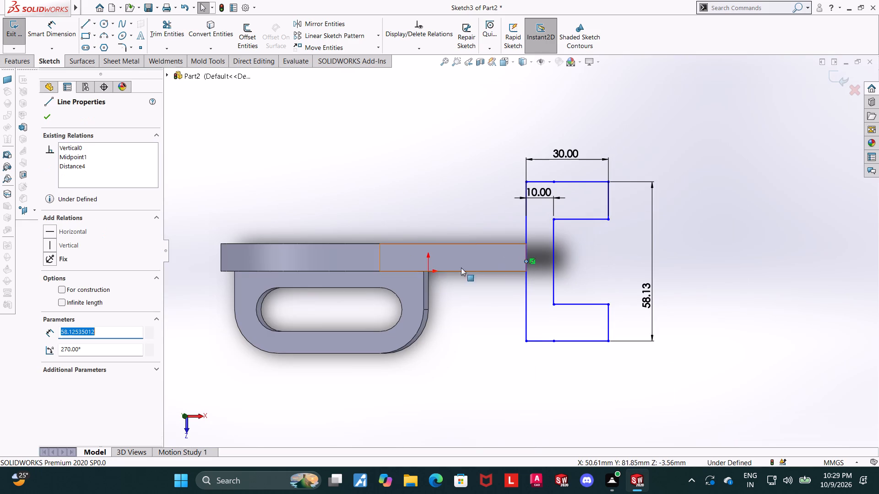
pyautogui.keyDown('ctrl'); pyautogui.click(379, 257); pyautogui.keyUp('ctrl')
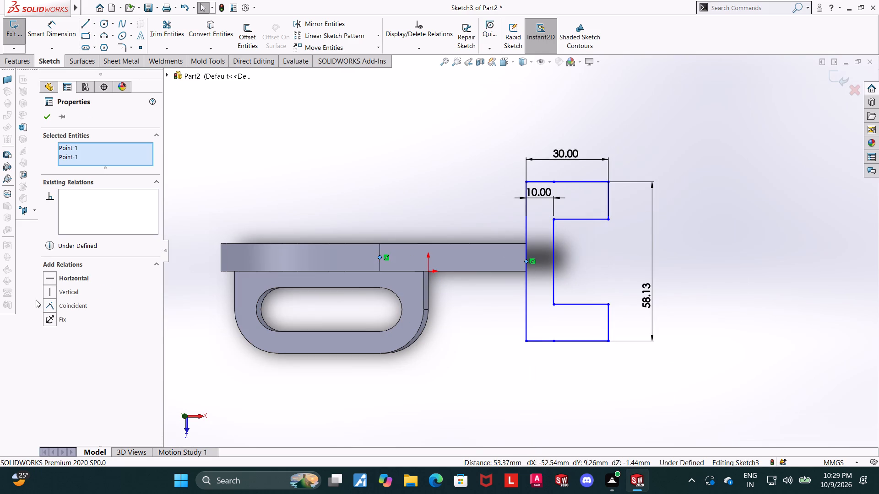
pyautogui.click(49, 279)
pyautogui.click(610, 285)
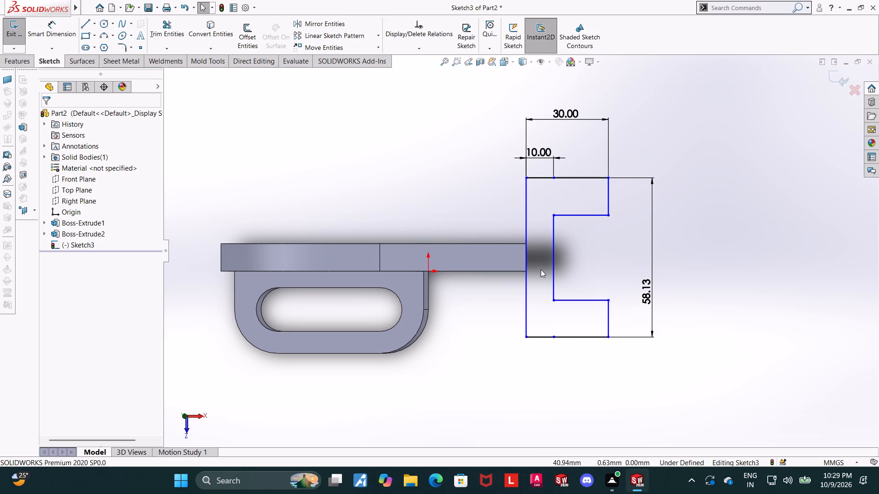
# Add a horizontal relation between the midpoints of the C-profile's inner and outer vertical lines.
pyautogui.click(553, 259)
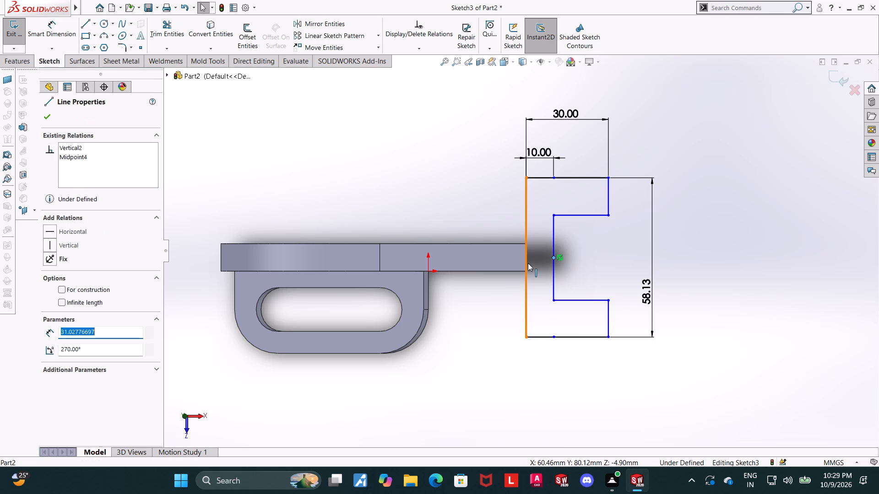
pyautogui.keyDown('ctrl'); pyautogui.click(525, 258); pyautogui.keyUp('ctrl')
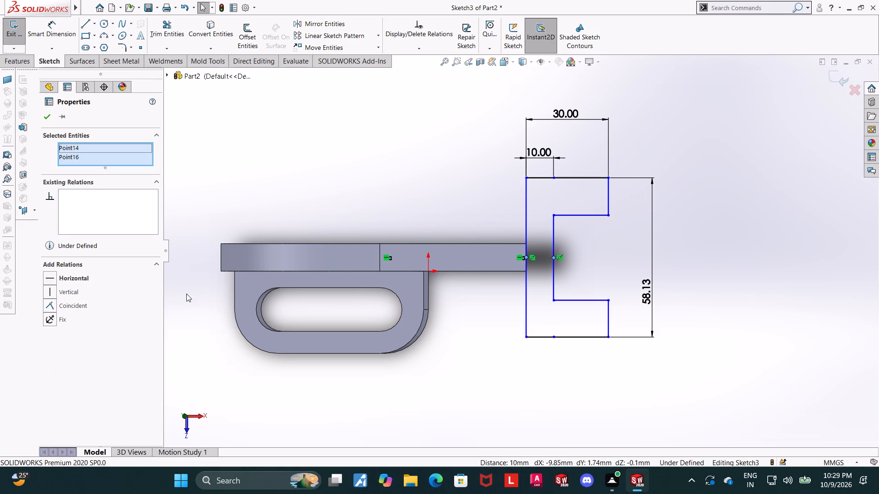
pyautogui.click(49, 278)
pyautogui.click(434, 344)
pyautogui.press('Escape')
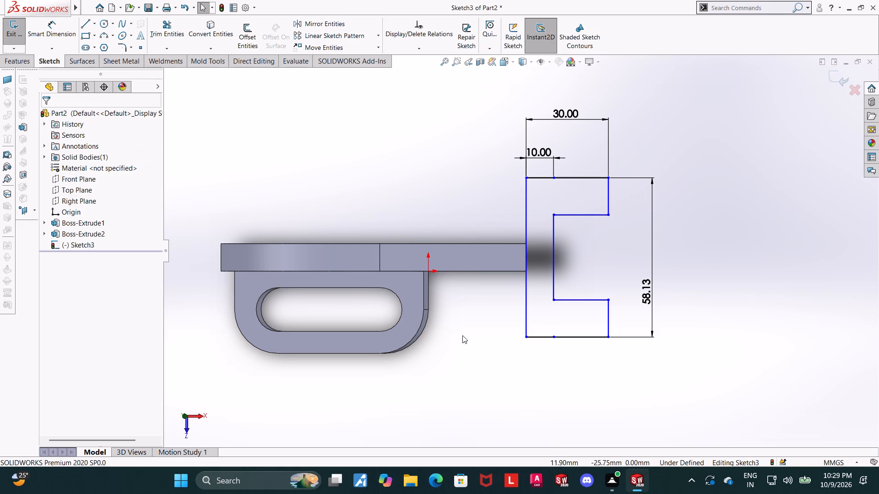
pyautogui.press('Escape')
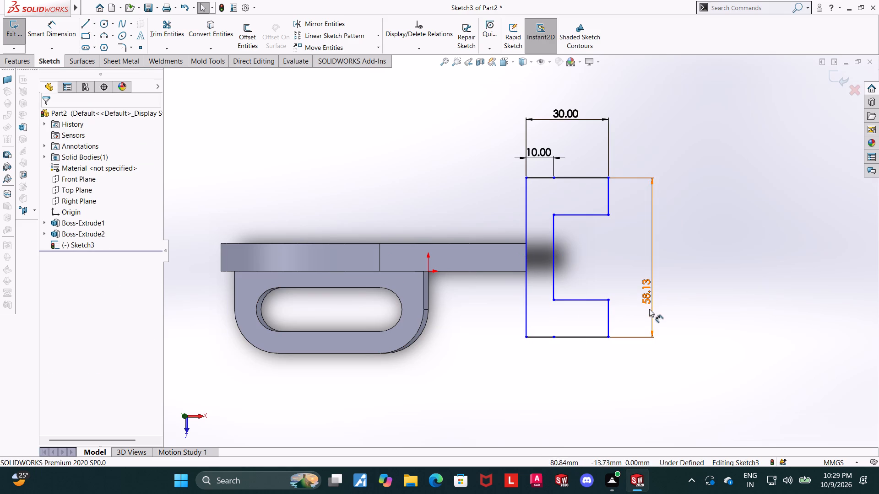
# Set the C-profile's overall height to 45 mm.
pyautogui.doubleClick(646, 305)
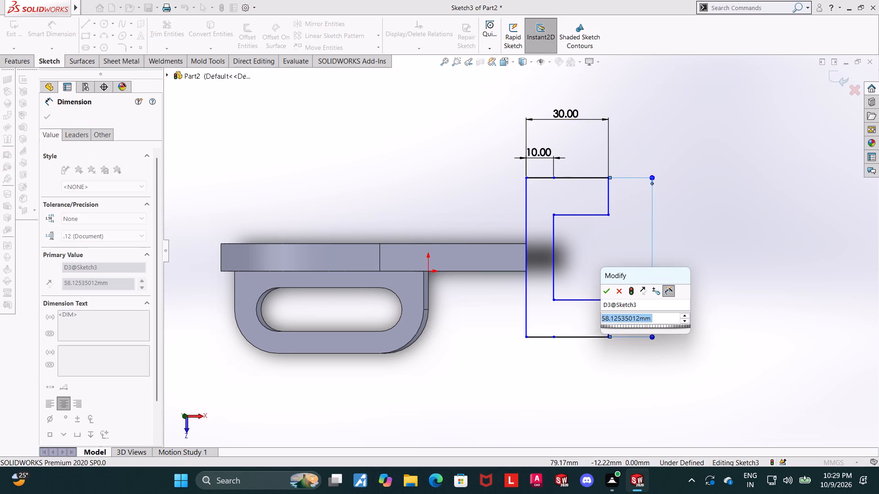
pyautogui.write('45')
pyautogui.press('Return')
pyautogui.press('Escape')
pyautogui.press('Escape')
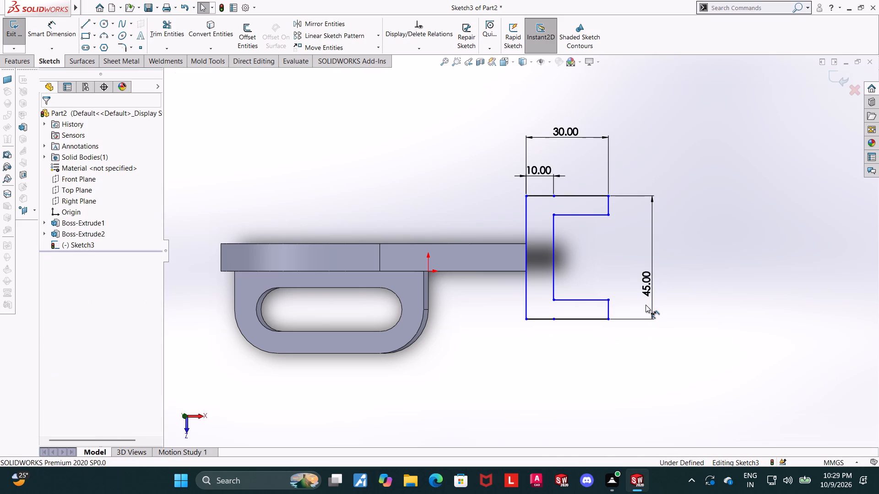
# Dimension the height of the C-profile's inner opening between its two horizontal lines as 25 mm.
pyautogui.click(59, 29)
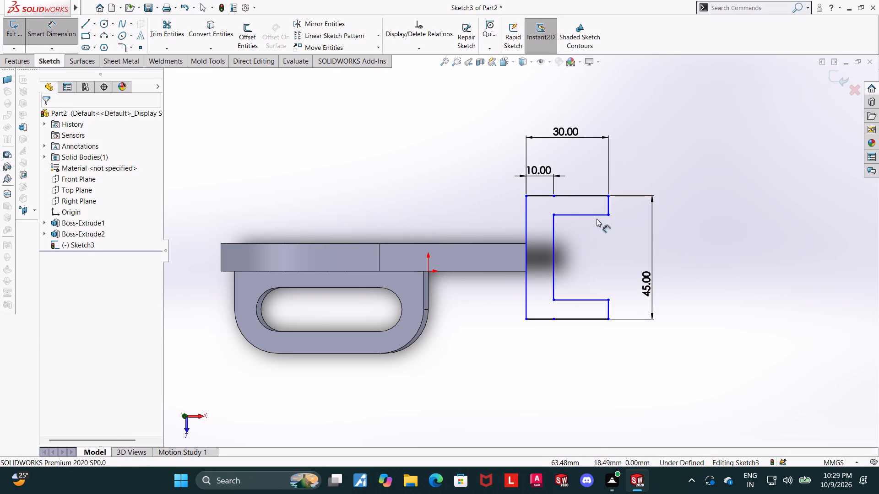
pyautogui.click(591, 222)
pyautogui.click(590, 217)
pyautogui.click(577, 301)
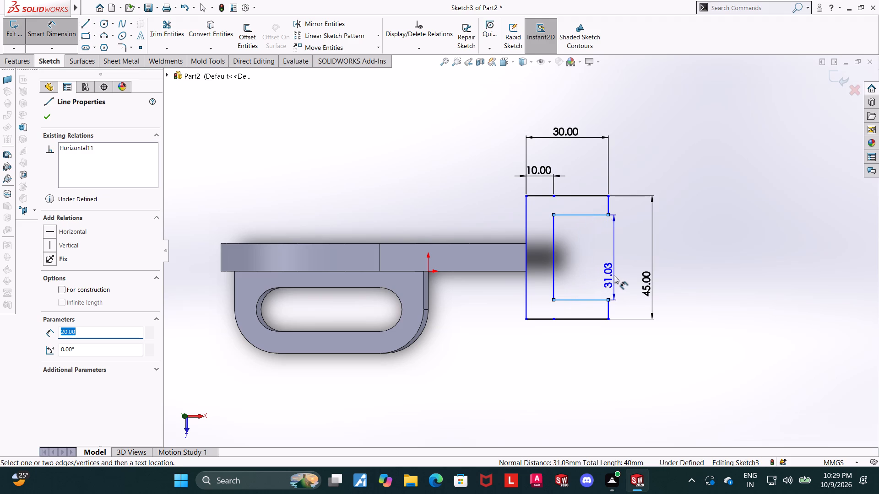
pyautogui.write('25')
pyautogui.press('Return')
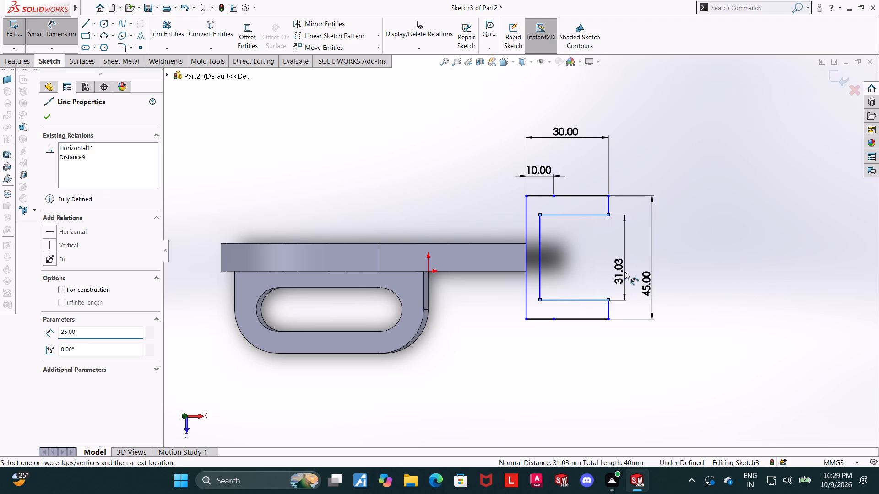
pyautogui.hotkey('ctrl', 'z')
pyautogui.click(624, 271)
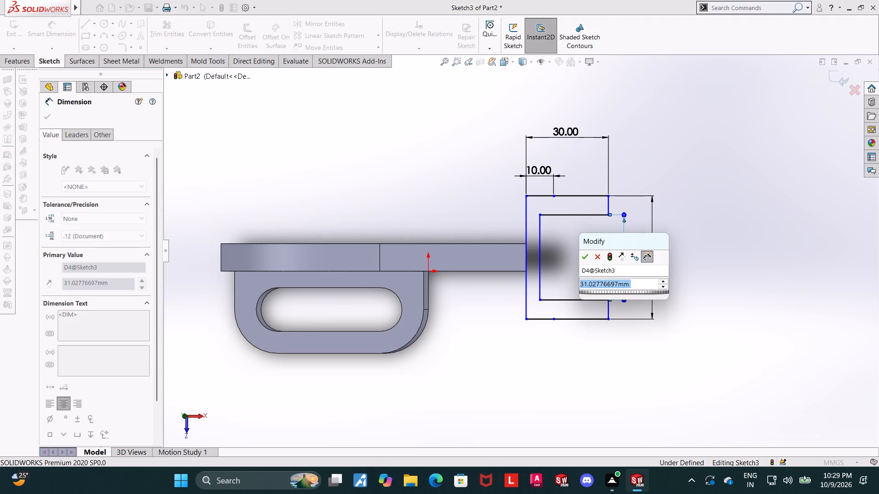
pyautogui.write('25')
pyautogui.press('Return')
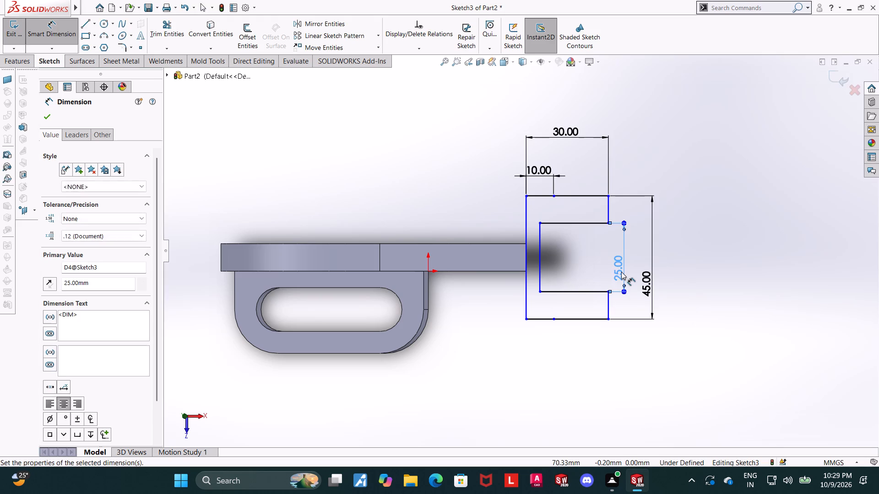
pyautogui.press('Escape')
pyautogui.press('Escape')
# Reposition the C-profile's inner vertical line and align its upper corner vertically with the 10 mm point on the top edge.
pyautogui.moveTo(540, 252); pyautogui.dragTo(551, 252)
pyautogui.press('Escape')
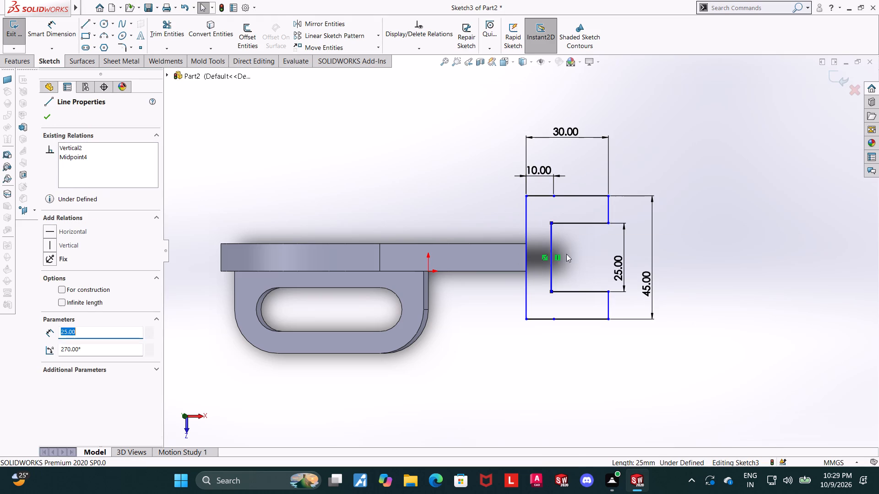
pyautogui.press('Escape')
pyautogui.click(554, 197)
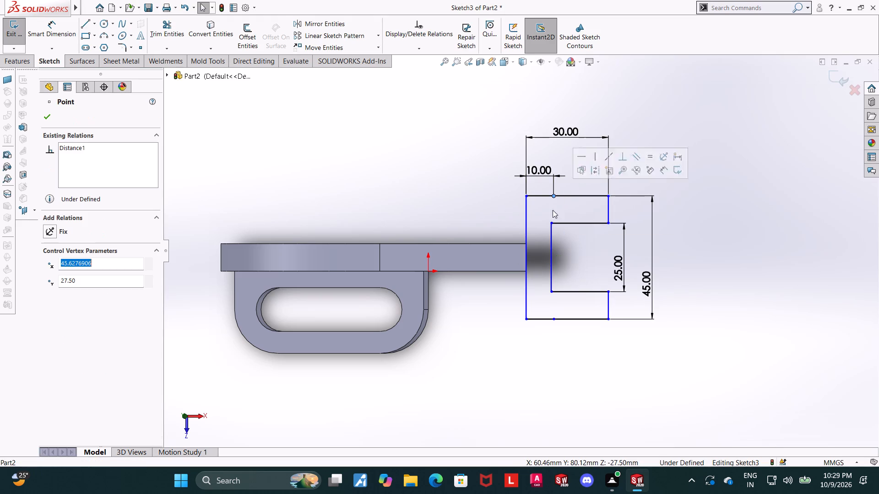
pyautogui.keyDown('ctrl'); pyautogui.click(552, 222); pyautogui.keyUp('ctrl')
pyautogui.click(52, 290)
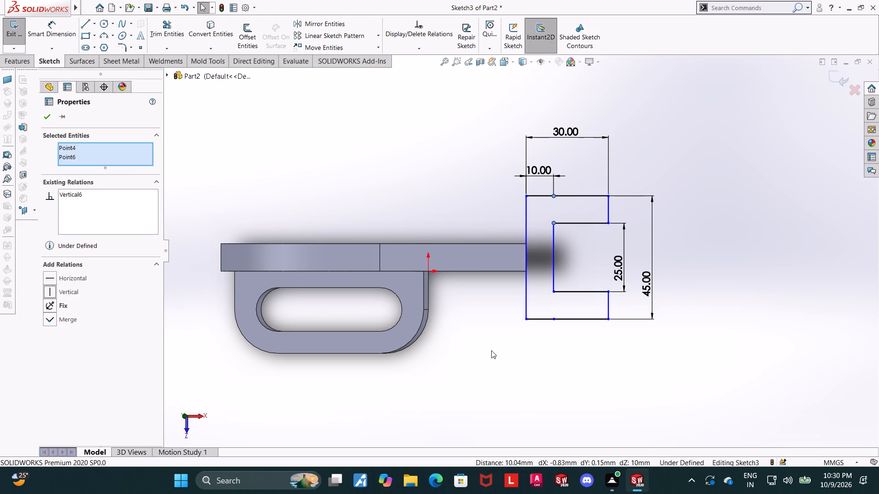
pyautogui.click(638, 370)
pyautogui.press('Escape')
pyautogui.press('Escape')
pyautogui.press('Escape')
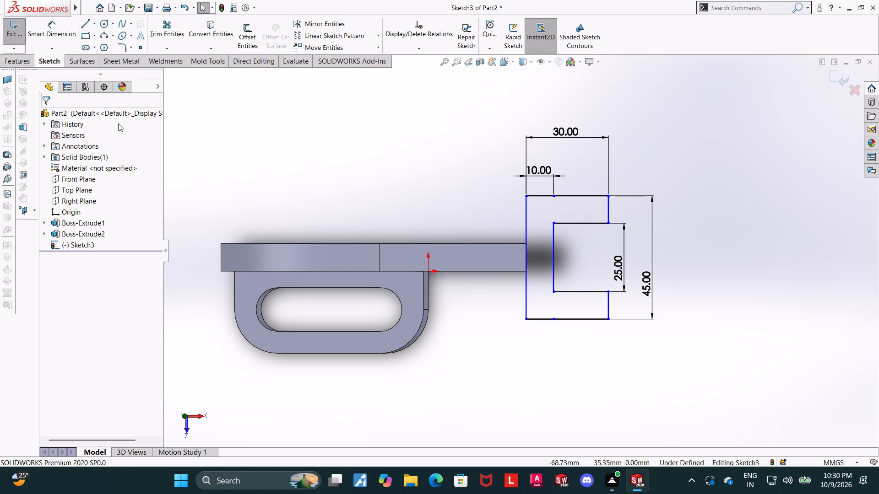
# Dimension the horizontal distance from the origin to the C-profile's long vertical line.
pyautogui.click(36, 27)
pyautogui.press('Escape')
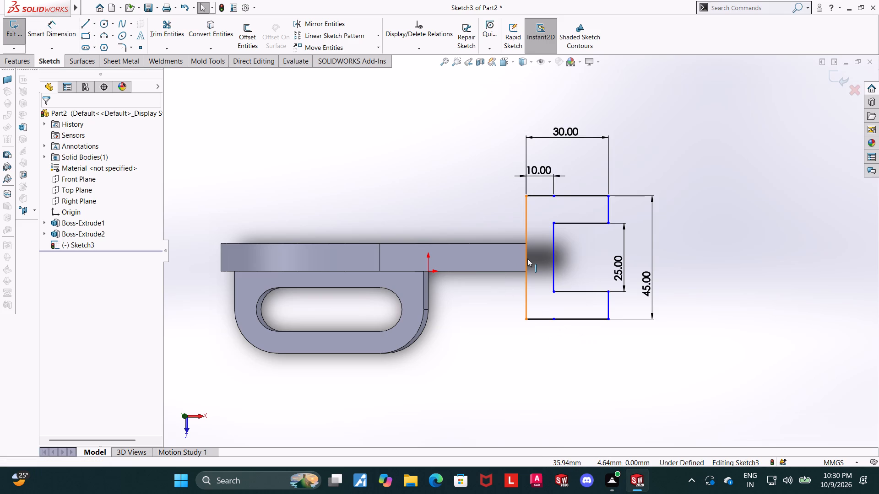
pyautogui.scroll(-6, 527, 258)
pyautogui.click(518, 268)
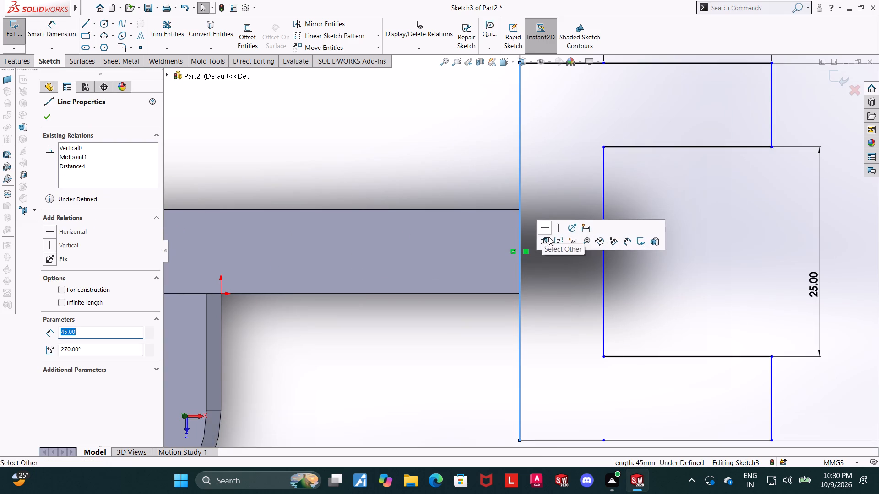
pyautogui.scroll(5, 563, 264)
pyautogui.press('Escape')
pyautogui.press('Escape')
pyautogui.click(45, 27)
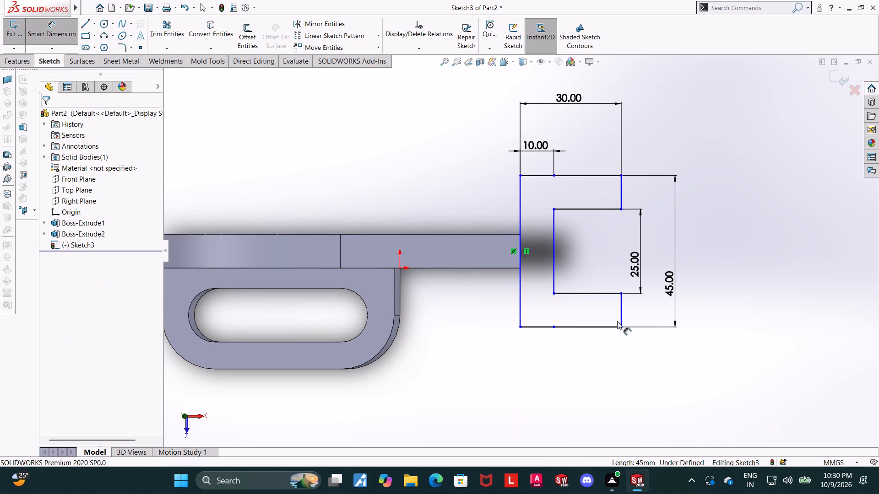
pyautogui.click(401, 267)
pyautogui.click(521, 254)
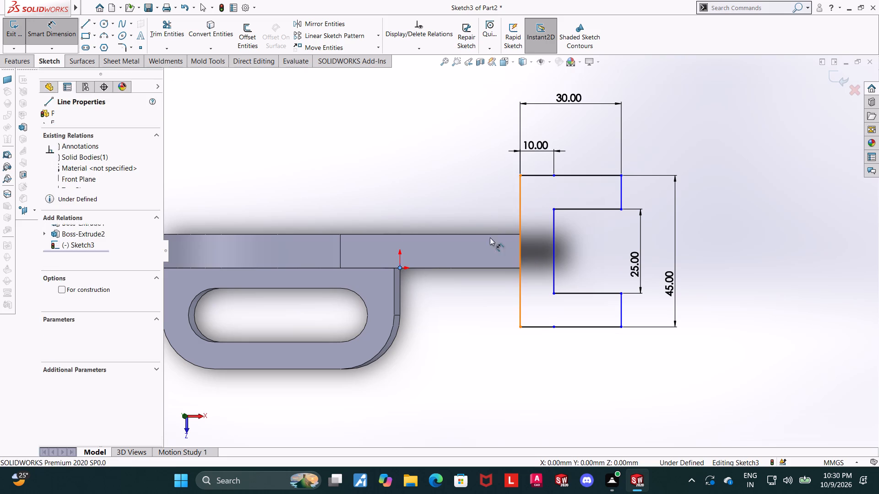
pyautogui.click(467, 210)
pyautogui.click(429, 198)
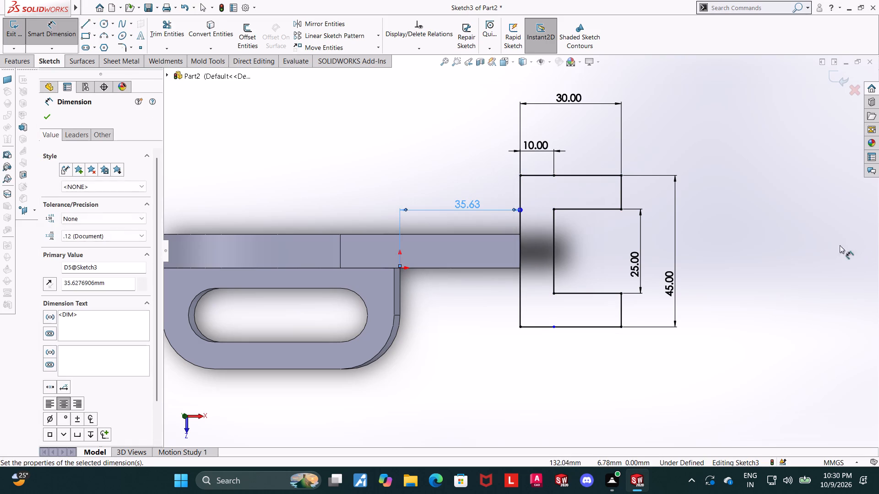
pyautogui.click(770, 247)
pyautogui.scroll(-4, 566, 325)
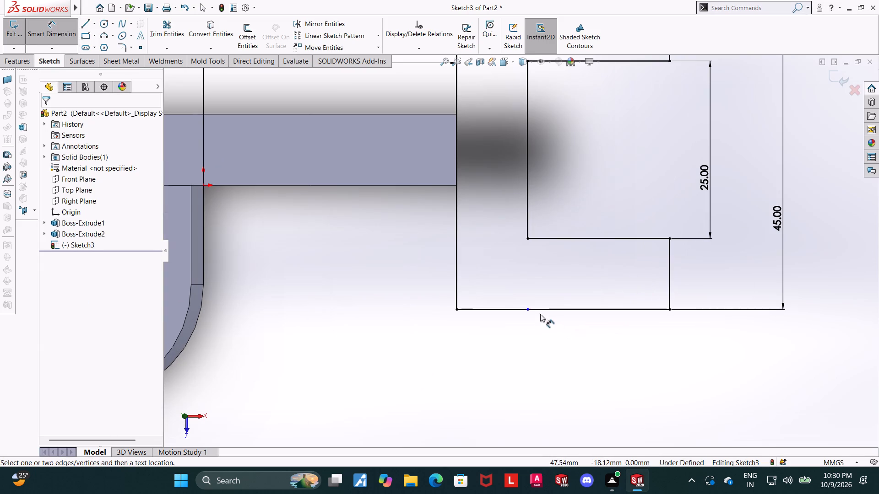
pyautogui.press('Escape')
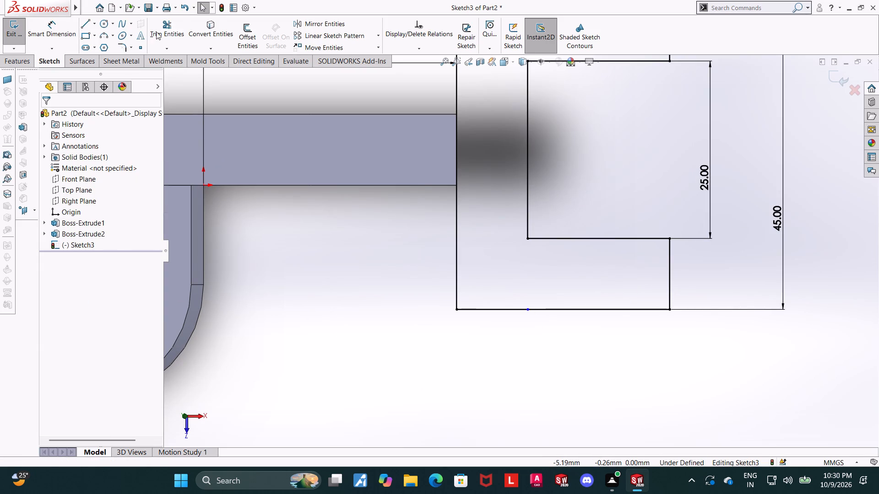
# Trim the short segment of the C-profile's bottom edge between the long vertical line and the intermediate point.
pyautogui.click(156, 32)
pyautogui.moveTo(477, 285); pyautogui.dragTo(469, 359)
pyautogui.press('Escape')
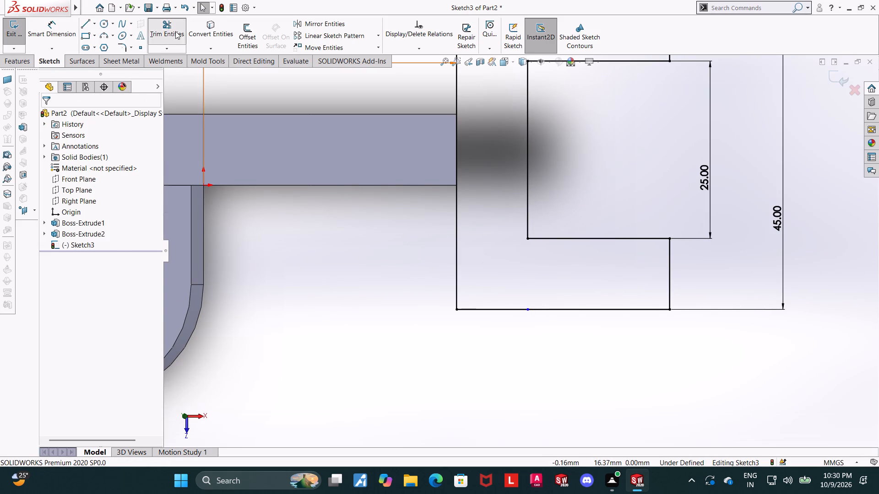
pyautogui.click(175, 31)
pyautogui.moveTo(489, 294); pyautogui.dragTo(490, 338)
pyautogui.press('Escape')
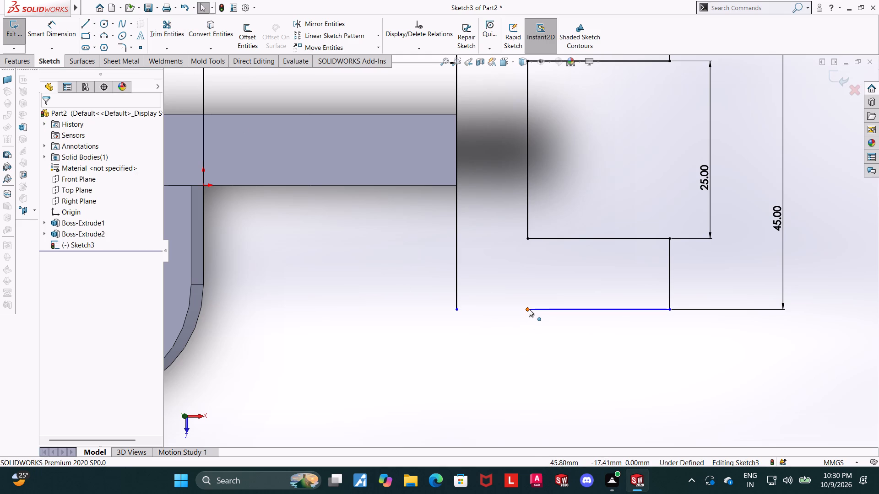
# Merge the two open endpoints along the C-profile's bottom edge to close the outline.
pyautogui.click(529, 309)
pyautogui.keyDown('ctrl'); pyautogui.click(457, 310); pyautogui.keyUp('ctrl')
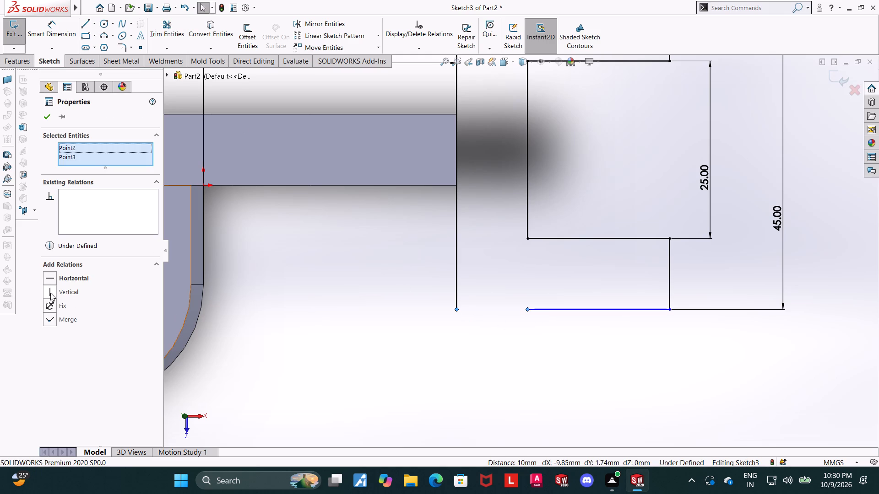
pyautogui.click(48, 317)
pyautogui.scroll(4, 484, 354)
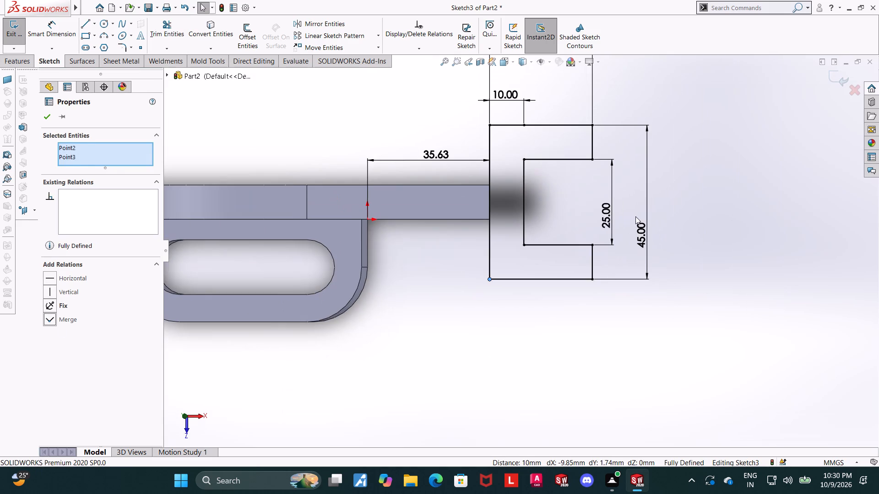
pyautogui.scroll(-1, 636, 209)
pyautogui.press('Escape')
pyautogui.press('Escape')
# Examine the C-shaped sketch and its position against the end of the arm from several angles.
pyautogui.scroll(3, 660, 215)
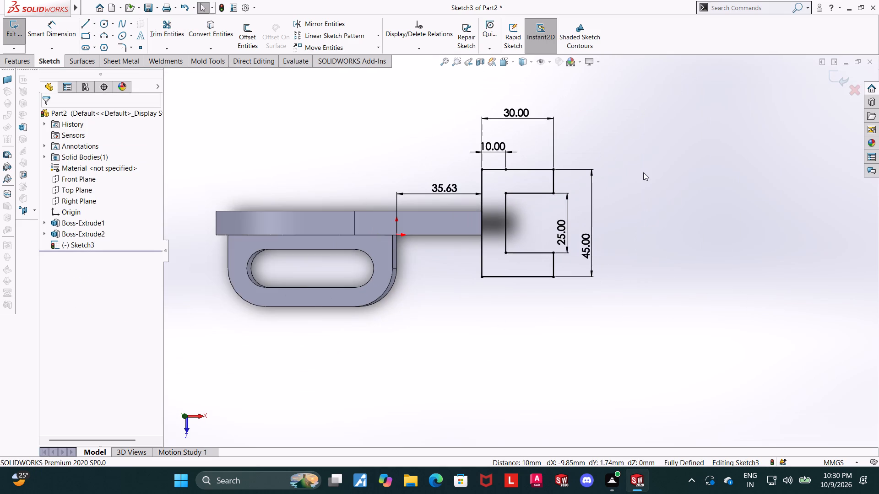
pyautogui.scroll(-1, 604, 193)
pyautogui.moveTo(608, 235); pyautogui.dragTo(607, 189, button='middle')
pyautogui.scroll(2, 610, 185)
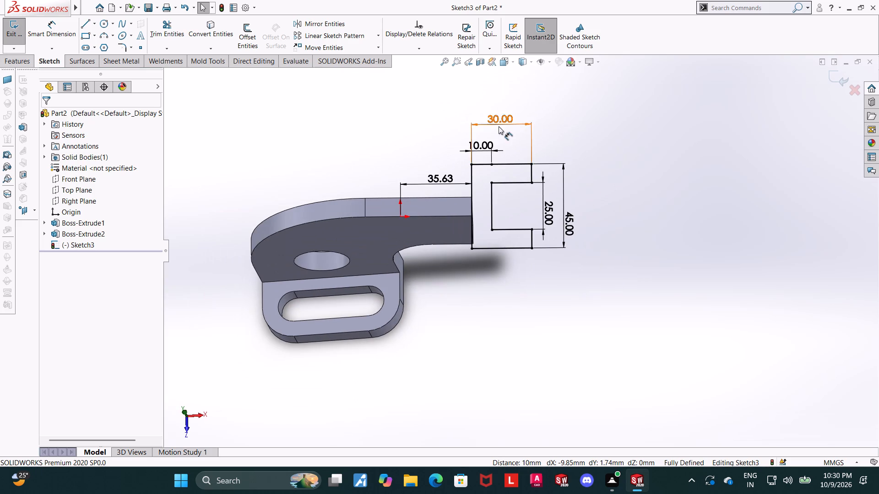
pyautogui.scroll(-1, 503, 134)
pyautogui.moveTo(523, 152); pyautogui.dragTo(543, 181, button='middle')
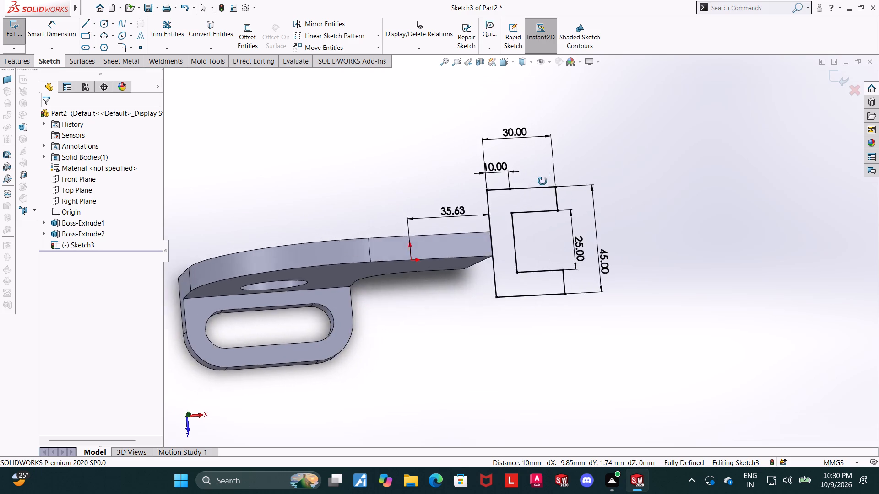
pyautogui.moveTo(543, 181); pyautogui.dragTo(539, 162, button='middle')
pyautogui.scroll(-3, 553, 204)
pyautogui.moveTo(592, 208); pyautogui.dragTo(575, 195, button='middle')
pyautogui.scroll(1, 589, 206)
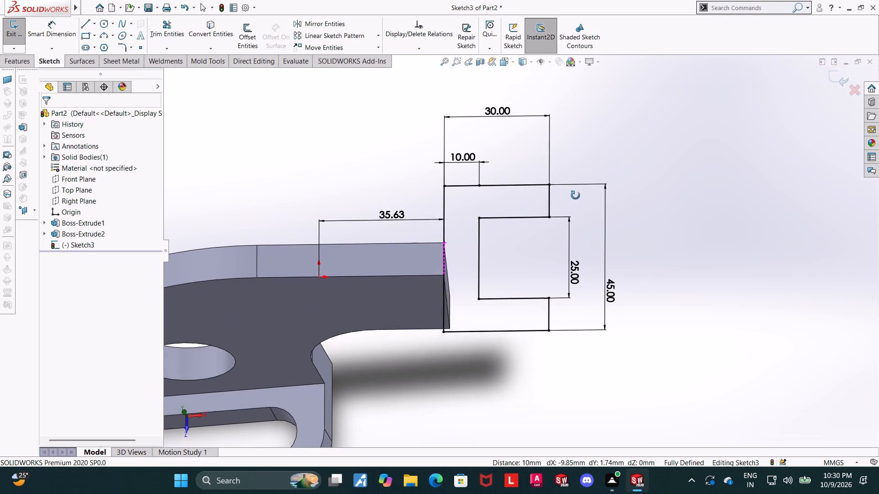
# Finish the C-profile sketch and extrude it 40 mm in the reversed direction, down along the end of the arm, merged with the body.
pyautogui.moveTo(575, 195); pyautogui.dragTo(576, 193, button='middle')
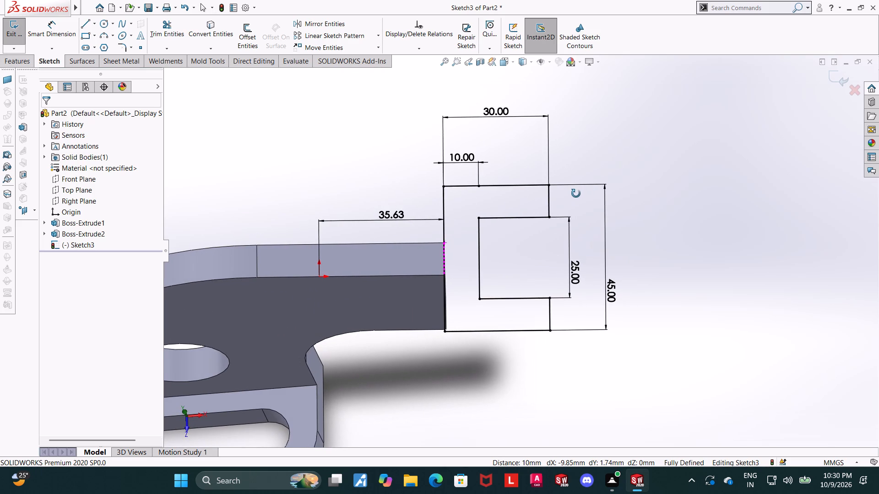
pyautogui.moveTo(576, 193); pyautogui.dragTo(581, 192, button='middle')
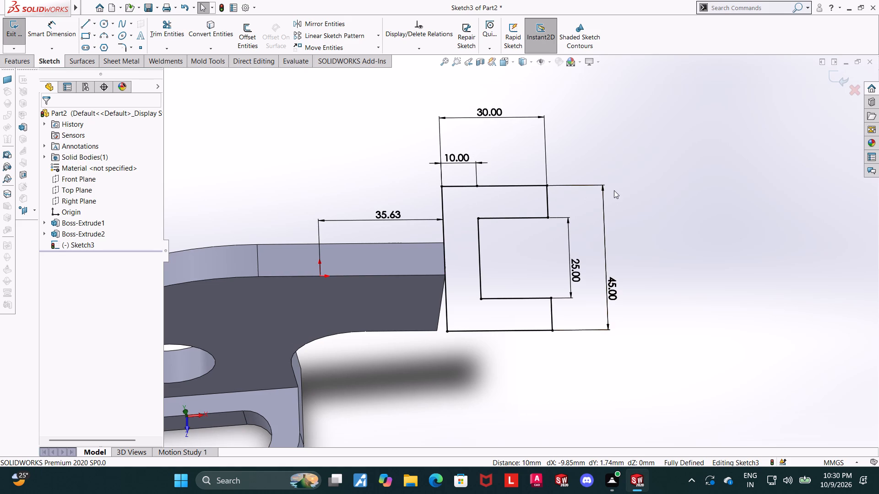
pyautogui.click(835, 75)
pyautogui.moveTo(581, 306); pyautogui.dragTo(574, 274, button='middle')
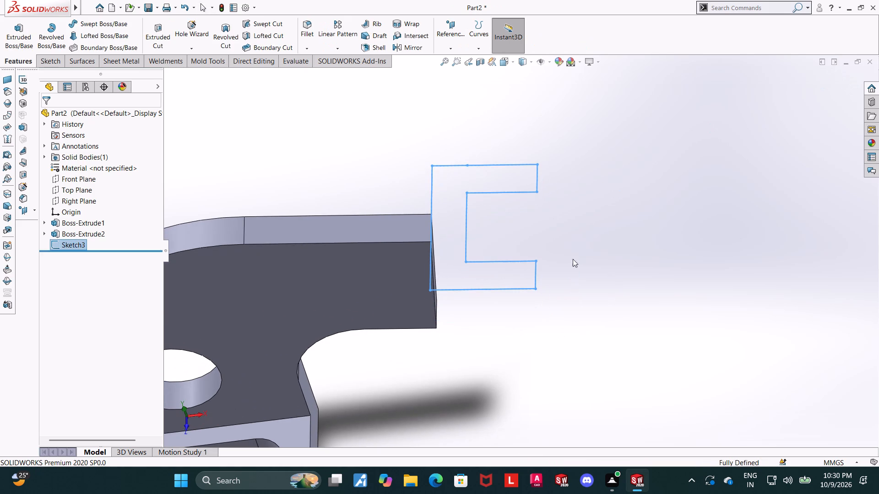
pyautogui.click(30, 37)
pyautogui.scroll(3, 439, 217)
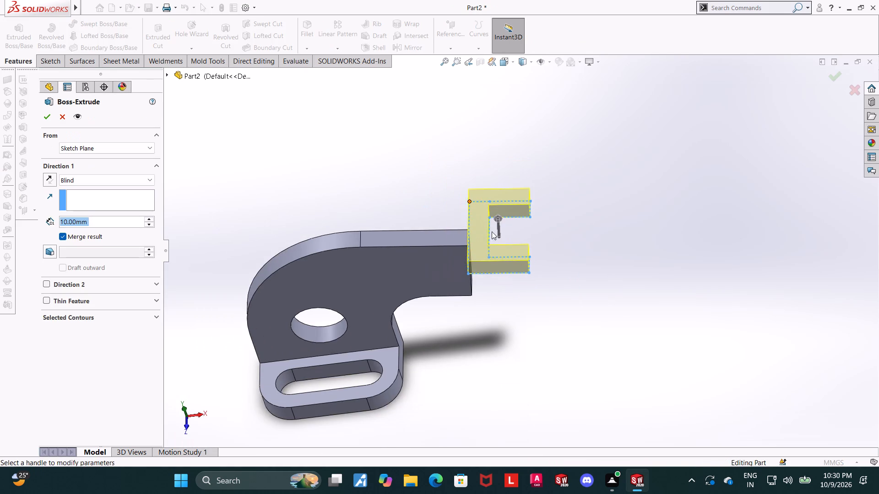
pyautogui.moveTo(514, 238); pyautogui.dragTo(521, 180, button='middle')
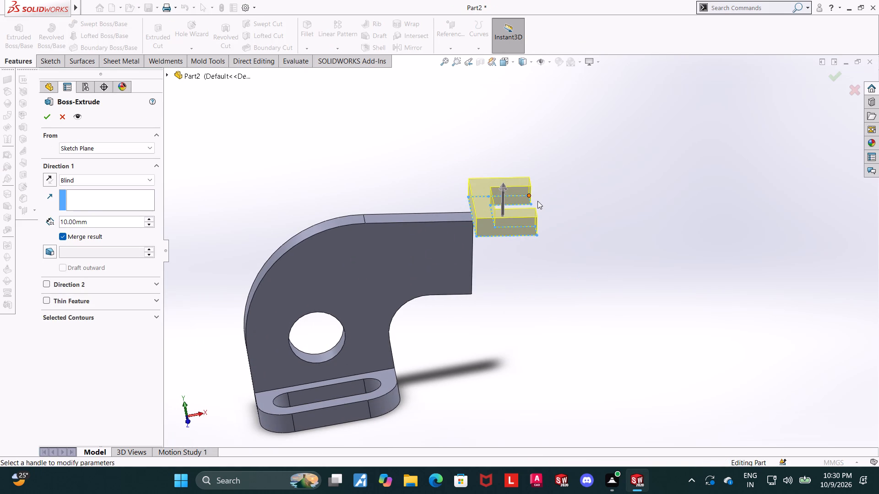
pyautogui.scroll(2, 537, 201)
pyautogui.scroll(-2, 537, 201)
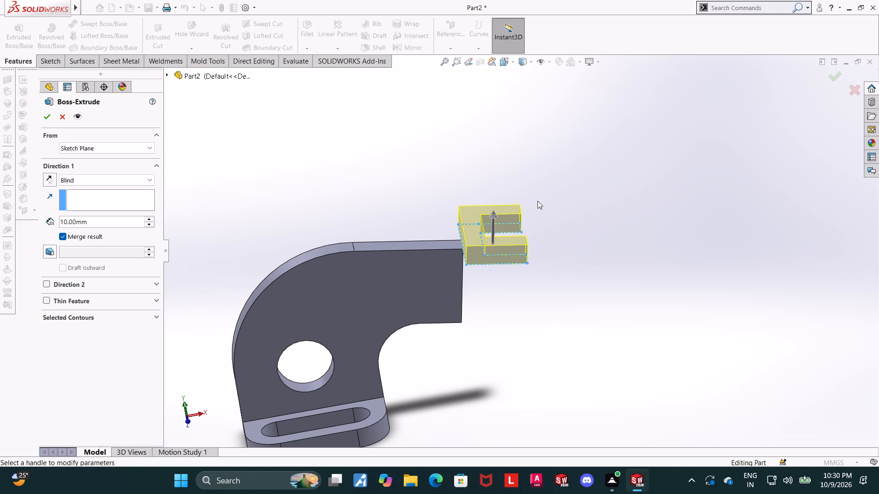
pyautogui.click(41, 178)
pyautogui.click(45, 177)
pyautogui.moveTo(106, 220); pyautogui.dragTo(0, 227)
pyautogui.write('40')
pyautogui.press('Return')
pyautogui.moveTo(564, 242); pyautogui.dragTo(555, 221, button='middle')
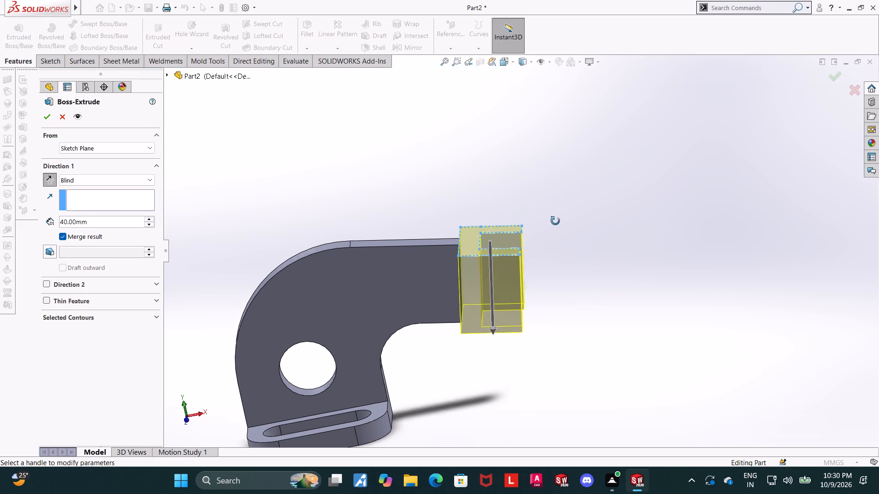
pyautogui.moveTo(555, 221); pyautogui.dragTo(560, 207, button='middle')
pyautogui.click(42, 115)
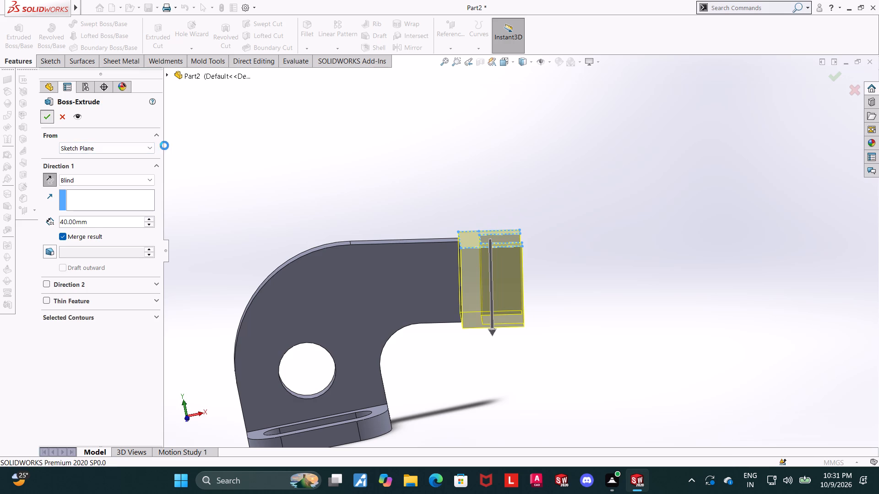
# Examine the C-shaped end of the arm from the front and at an angle.
pyautogui.click(619, 283)
pyautogui.moveTo(609, 280); pyautogui.dragTo(607, 242, button='middle')
pyautogui.moveTo(576, 242); pyautogui.dragTo(576, 253, button='middle')
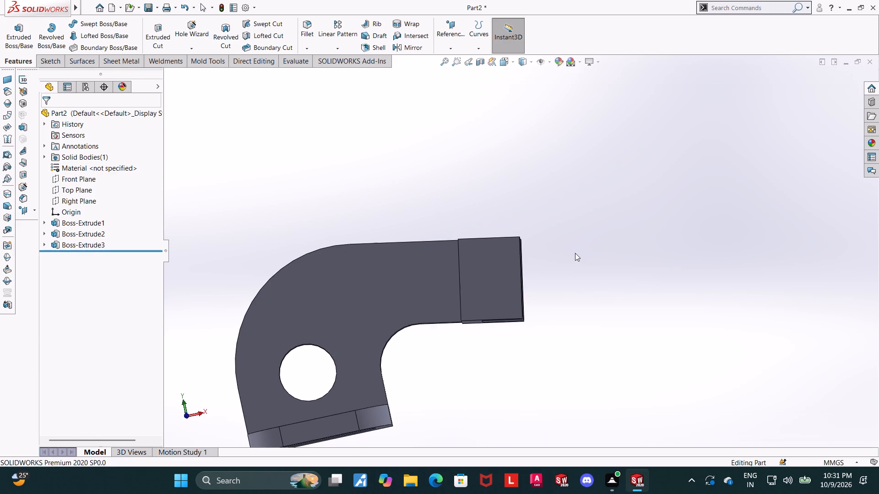
pyautogui.scroll(-1, 537, 244)
pyautogui.click(501, 61)
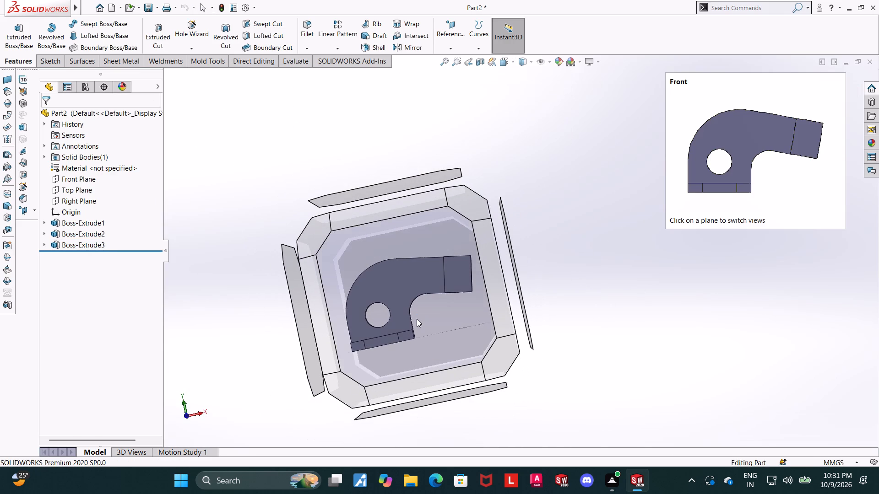
pyautogui.click(418, 310)
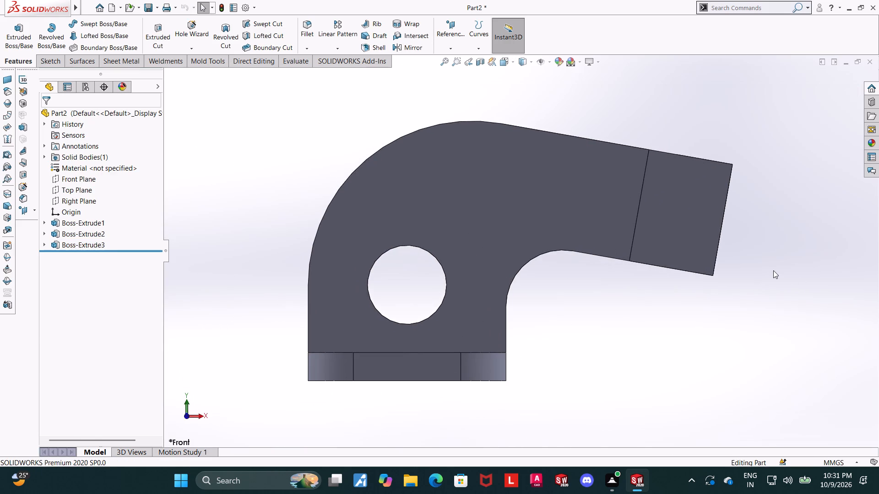
pyautogui.scroll(3, 773, 270)
pyautogui.moveTo(763, 261); pyautogui.dragTo(741, 334, button='middle')
pyautogui.scroll(-3, 727, 278)
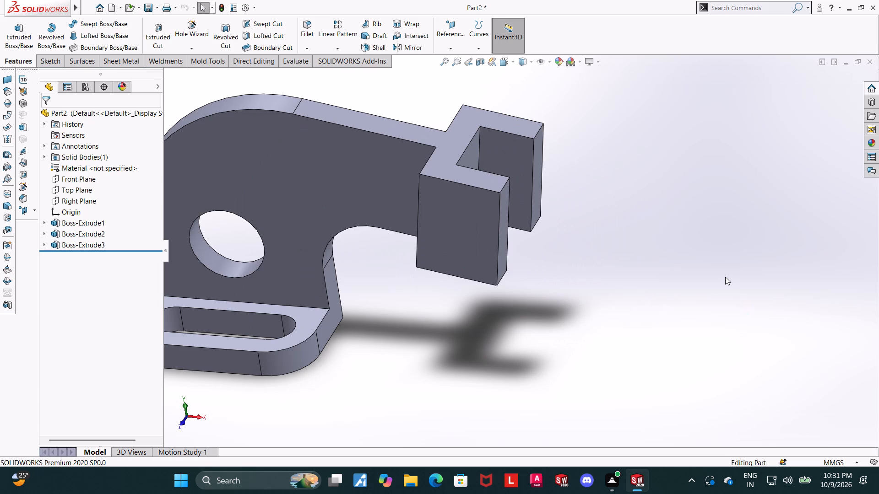
pyautogui.scroll(2, 680, 287)
# On the near leg's outer face, sketch a circle centred on the free end edge's midpoint through its upper corner, radius about 20 mm.
pyautogui.click(477, 244)
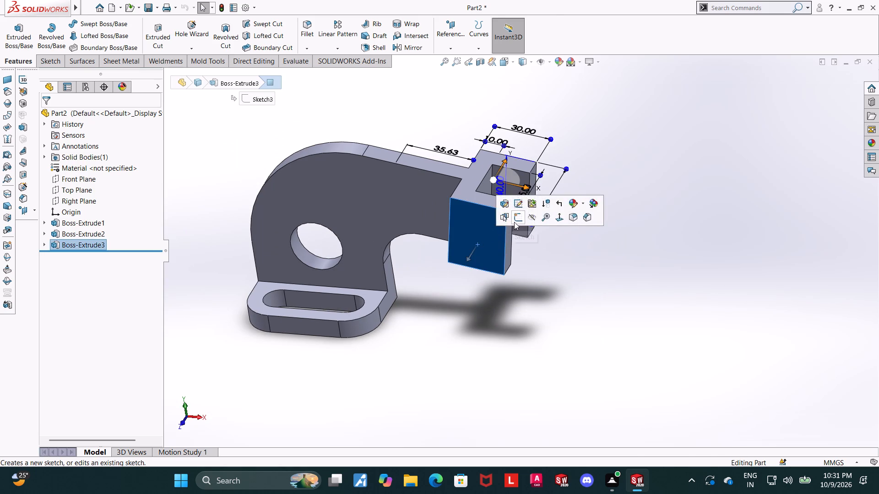
pyautogui.click(515, 221)
pyautogui.click(60, 250)
pyautogui.click(84, 241)
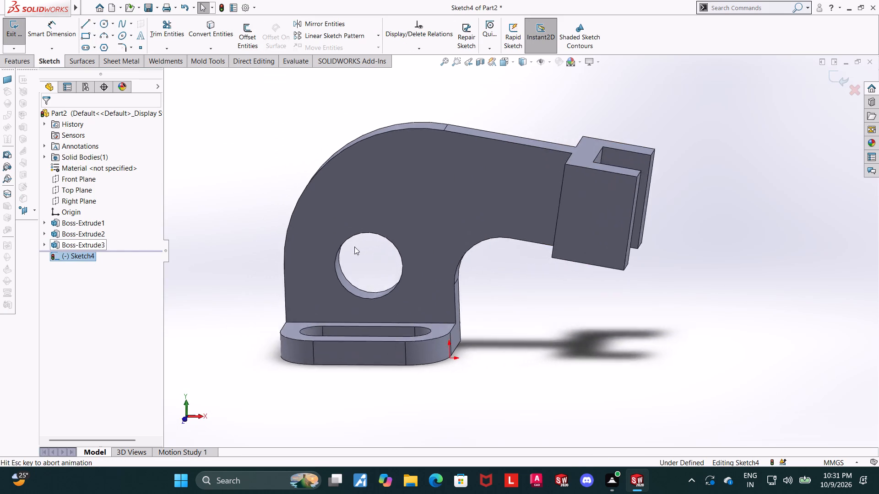
pyautogui.scroll(6, 791, 238)
pyautogui.scroll(-3, 722, 217)
pyautogui.scroll(-2, 451, 260)
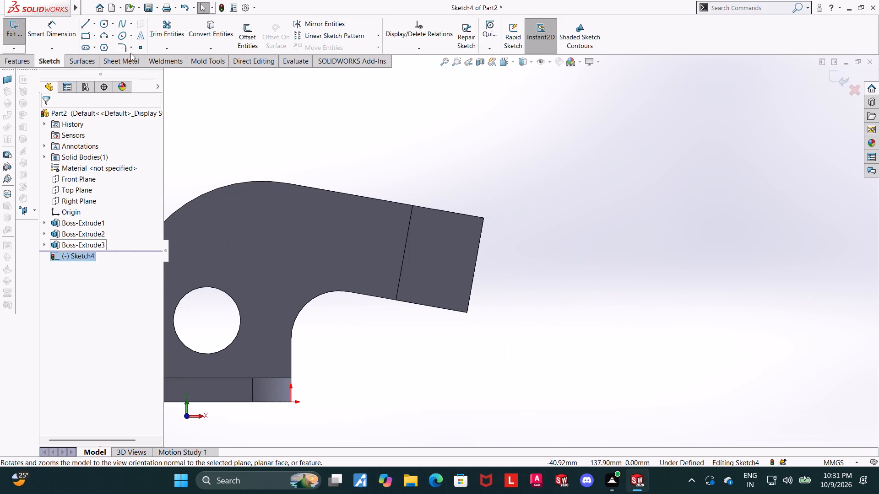
pyautogui.click(107, 22)
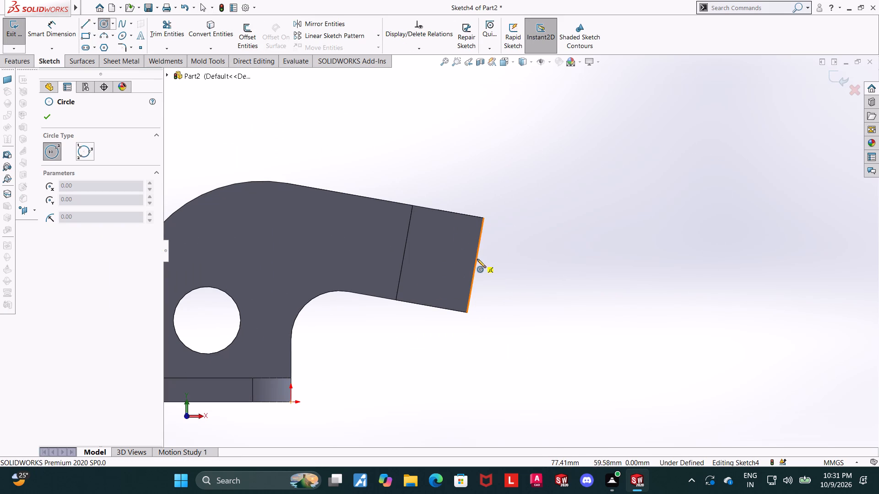
pyautogui.click(475, 264)
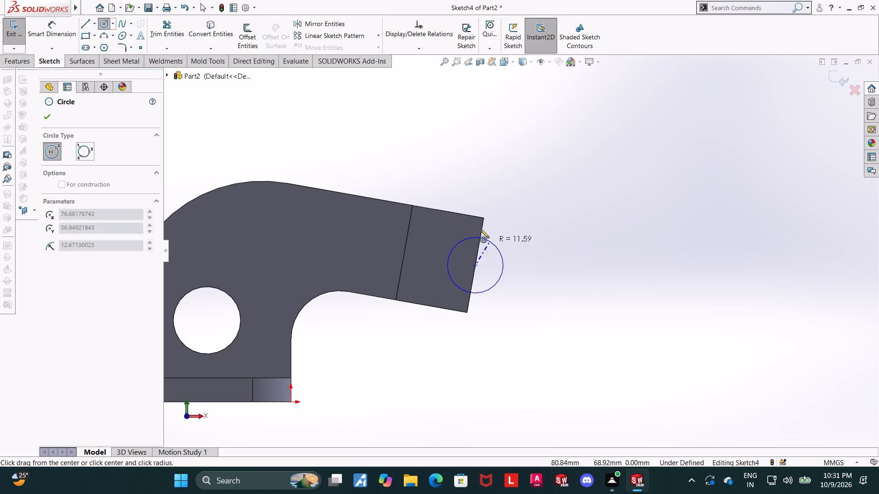
pyautogui.click(483, 216)
pyautogui.press('Escape')
pyautogui.press('Escape')
pyautogui.press('Escape')
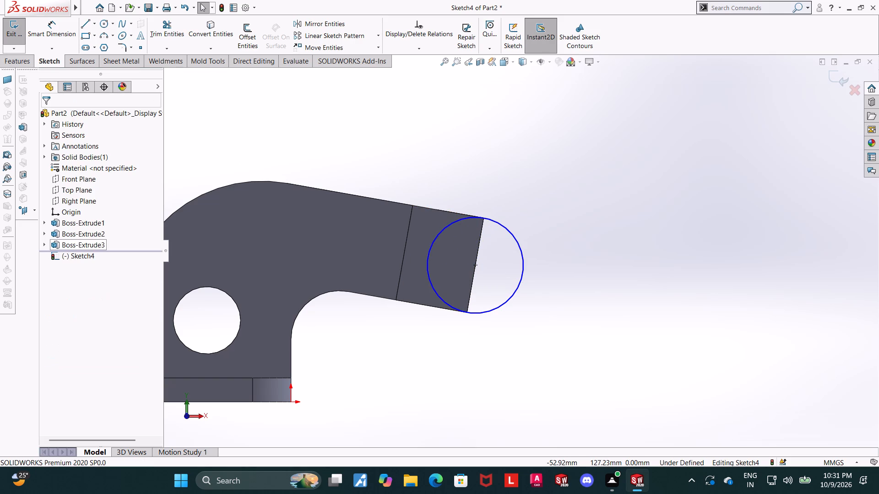
# Check the circle's diameter with Smart Dimension without placing a dimension.
pyautogui.click(63, 34)
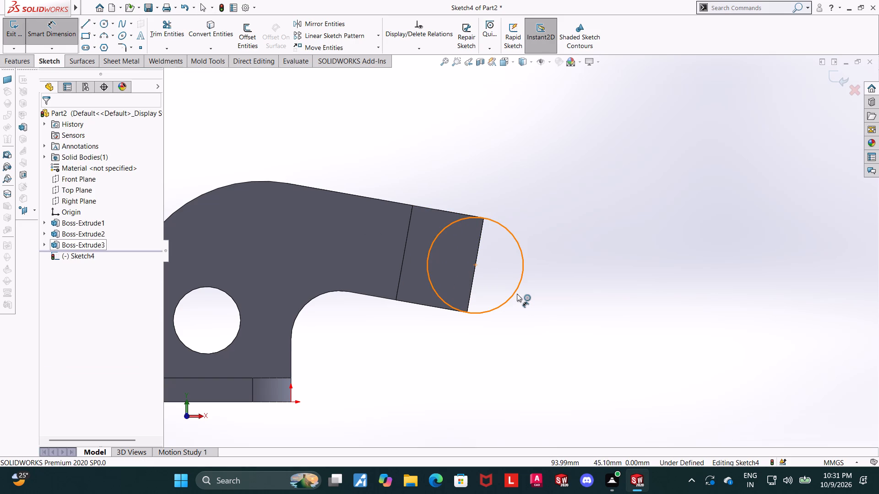
pyautogui.click(517, 294)
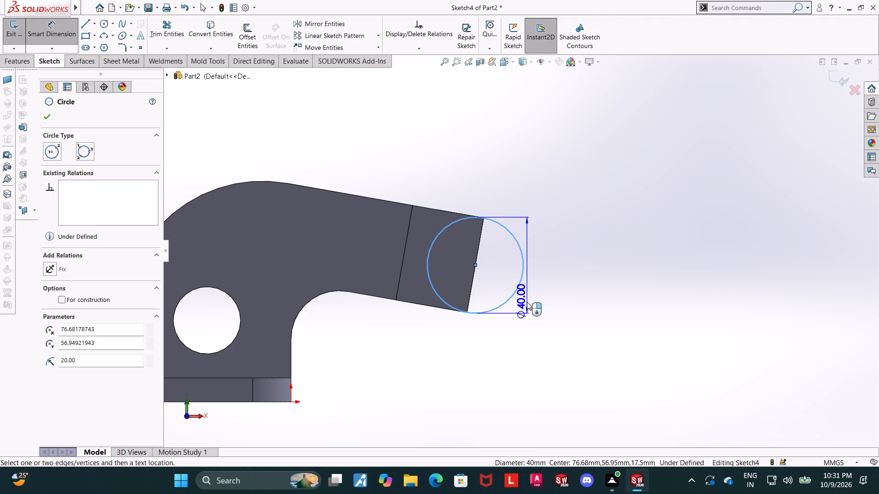
pyautogui.press('Escape')
pyautogui.press('Escape')
pyautogui.press('Escape')
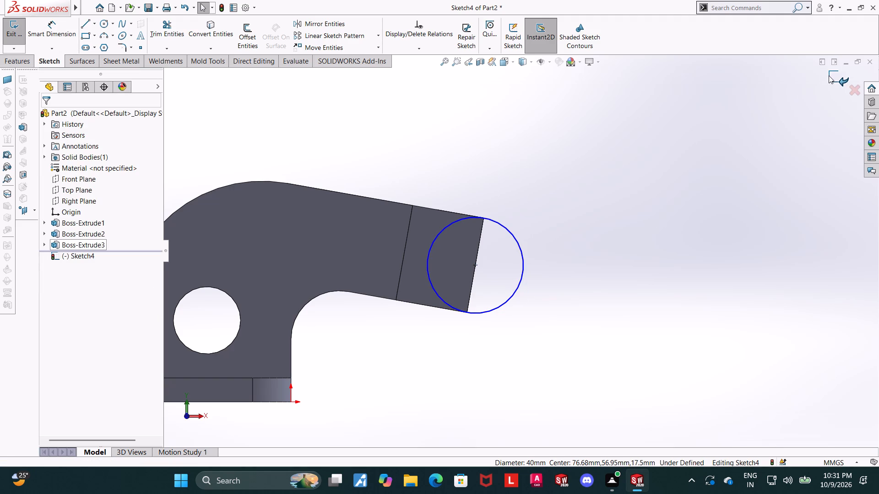
# Extrude the circle in the reversed direction, Up To Surface, ending at the inner face of the C-shaped end's near leg.
pyautogui.click(829, 75)
pyautogui.moveTo(547, 193); pyautogui.dragTo(527, 256, button='middle')
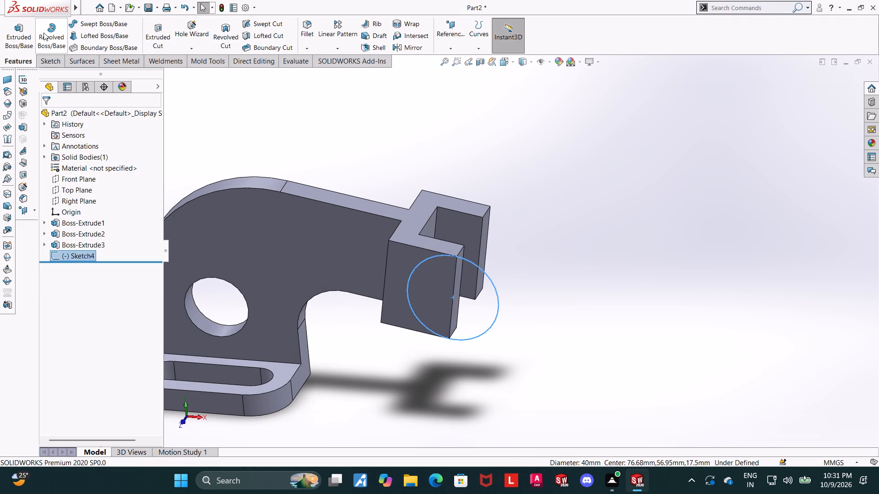
pyautogui.click(13, 32)
pyautogui.click(54, 177)
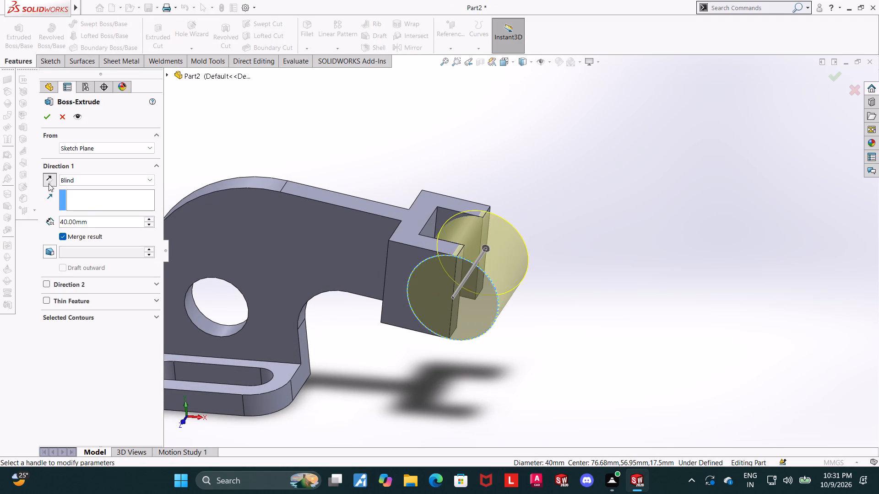
pyautogui.moveTo(691, 227); pyautogui.dragTo(661, 285, button='middle')
pyautogui.click(104, 183)
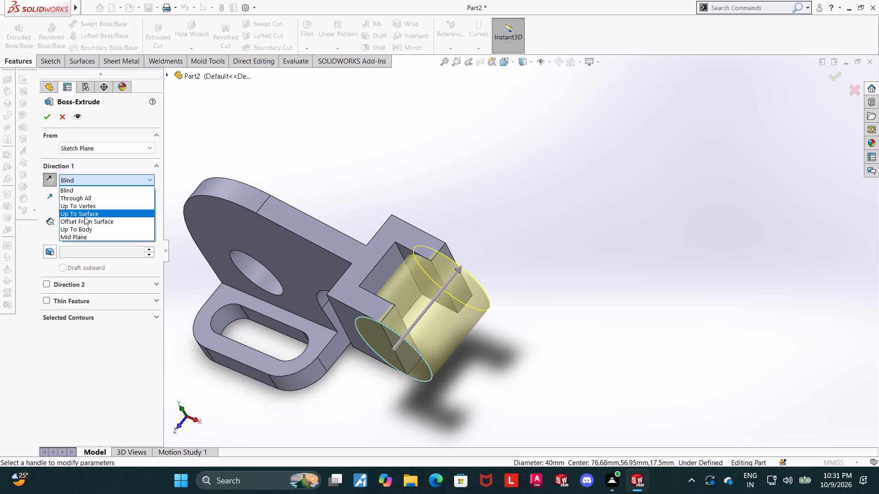
pyautogui.click(87, 215)
pyautogui.moveTo(659, 277); pyautogui.dragTo(640, 336, button='middle')
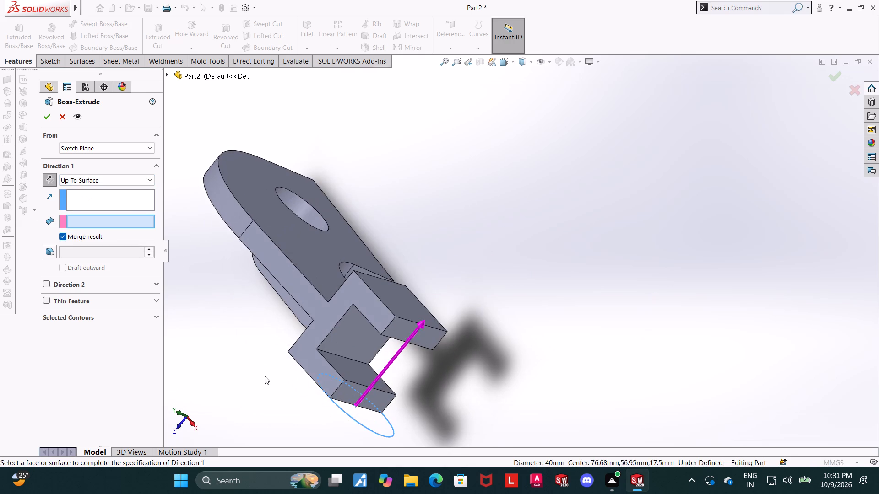
pyautogui.click(348, 371)
pyautogui.scroll(2, 545, 337)
pyautogui.moveTo(544, 332); pyautogui.dragTo(559, 273, button='middle')
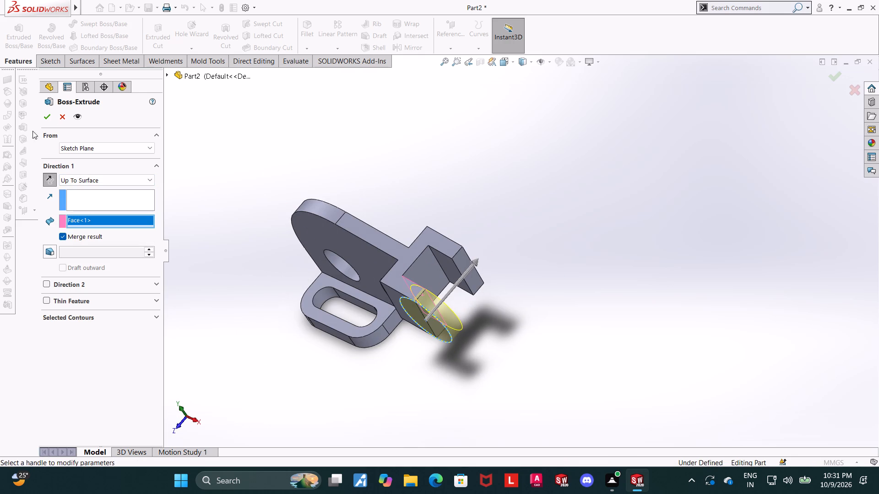
pyautogui.click(51, 116)
# Examine the rounded near leg of the C-shaped end and the overall bracket.
pyautogui.moveTo(511, 263); pyautogui.dragTo(530, 211, button='middle')
pyautogui.click(551, 225)
pyautogui.moveTo(550, 212); pyautogui.dragTo(550, 216, button='middle')
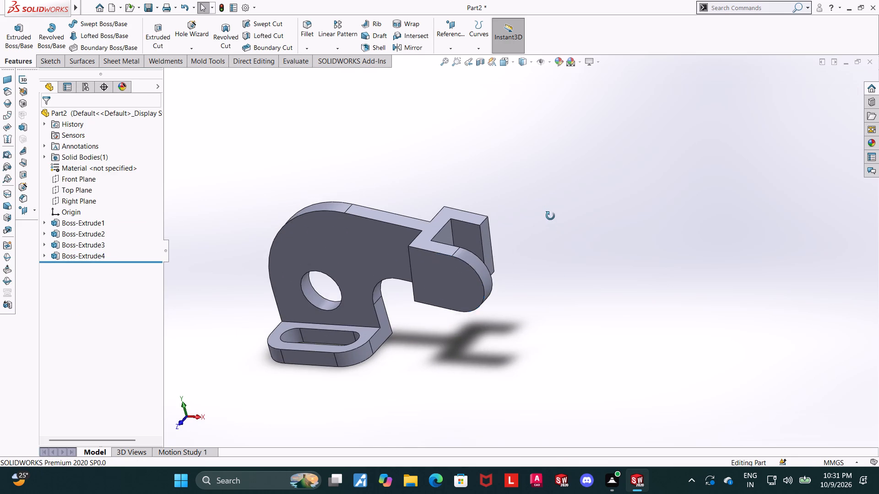
pyautogui.moveTo(550, 216); pyautogui.dragTo(553, 220, button='middle')
pyautogui.scroll(1, 553, 220)
pyautogui.scroll(-3, 538, 227)
pyautogui.moveTo(537, 250); pyautogui.dragTo(538, 258, button='middle')
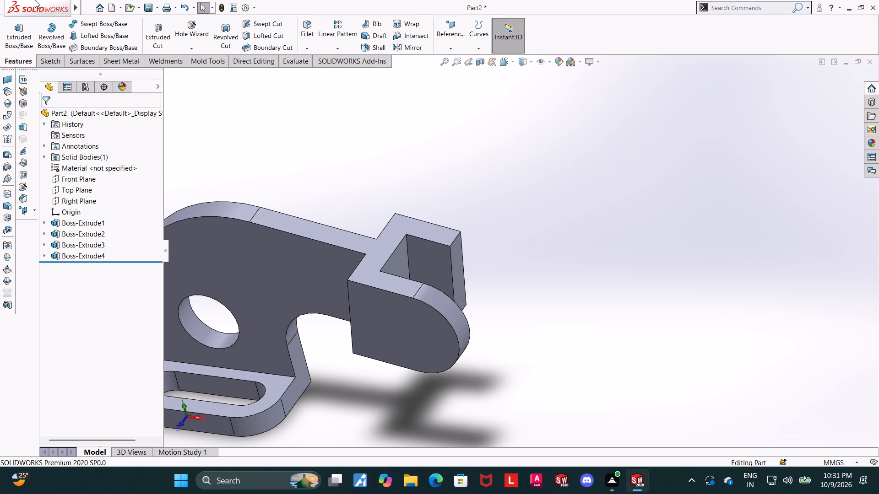
pyautogui.scroll(3, 309, 209)
pyautogui.scroll(-2, 322, 232)
pyautogui.scroll(2, 596, 324)
pyautogui.scroll(-2, 596, 329)
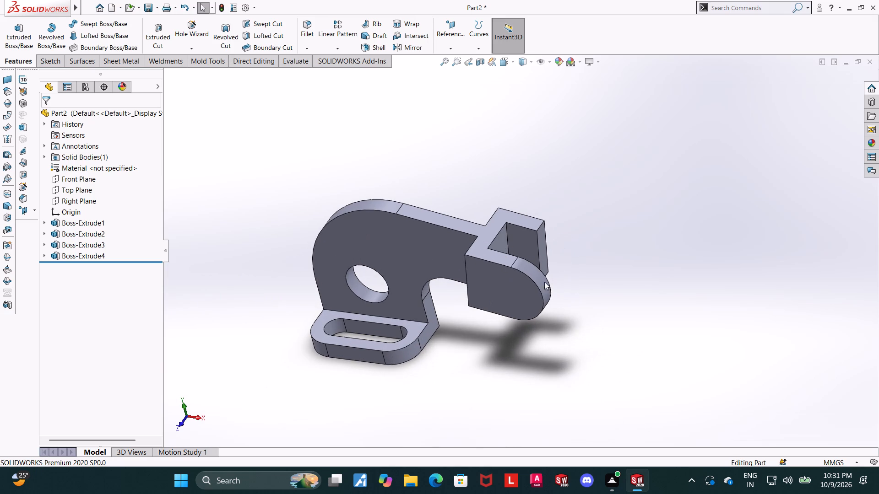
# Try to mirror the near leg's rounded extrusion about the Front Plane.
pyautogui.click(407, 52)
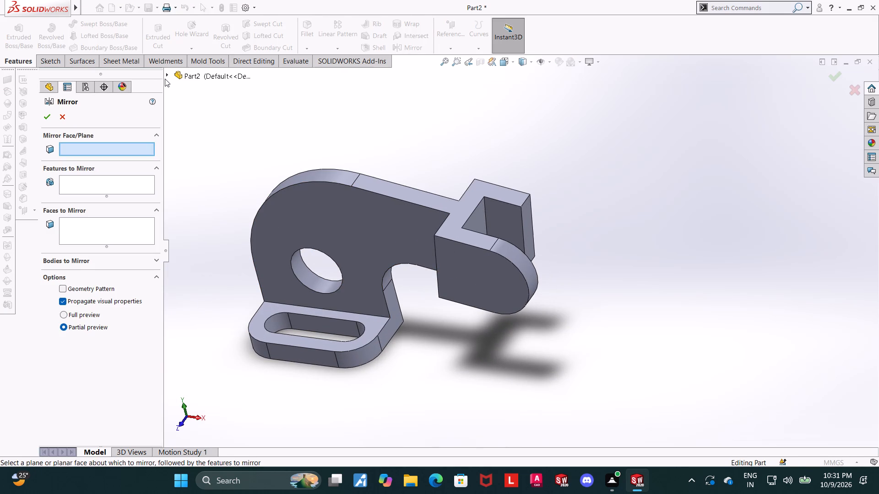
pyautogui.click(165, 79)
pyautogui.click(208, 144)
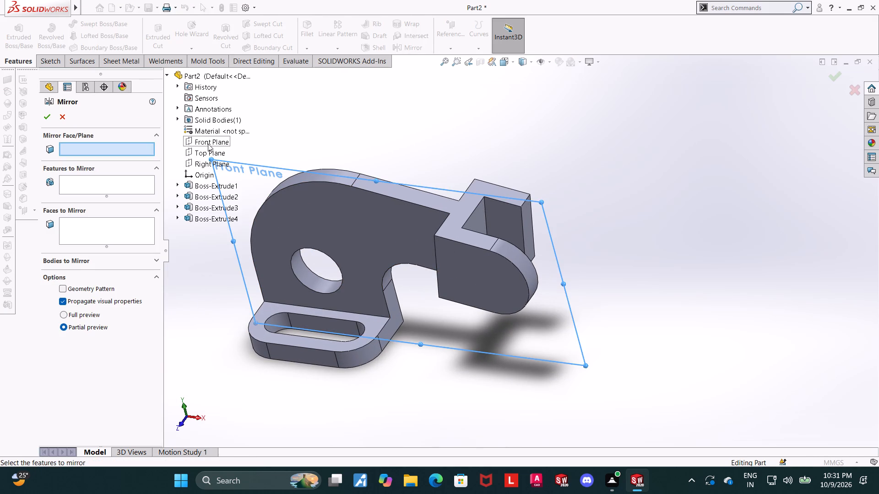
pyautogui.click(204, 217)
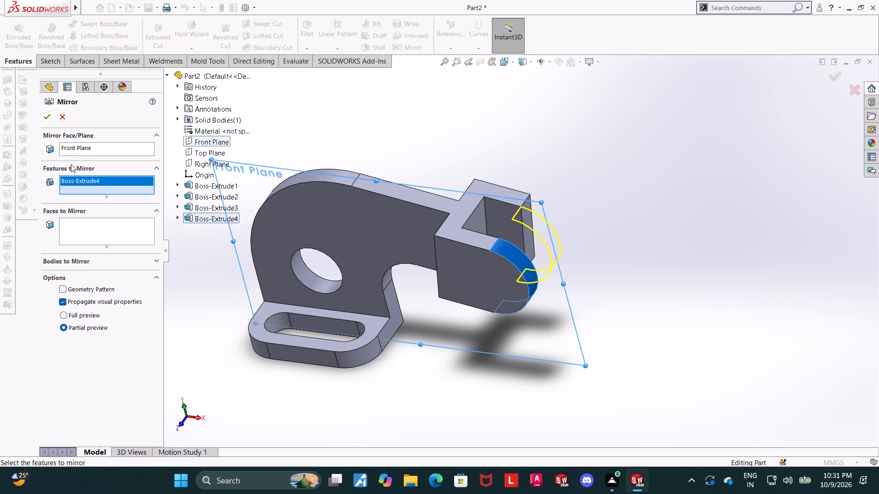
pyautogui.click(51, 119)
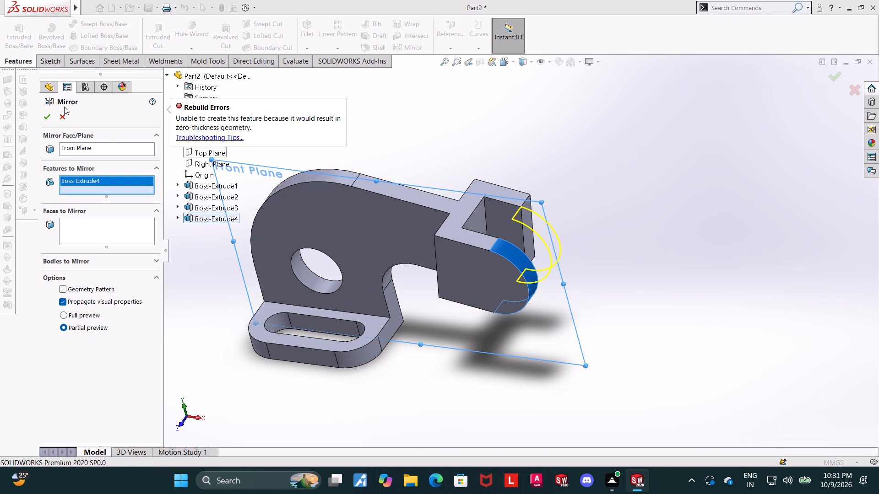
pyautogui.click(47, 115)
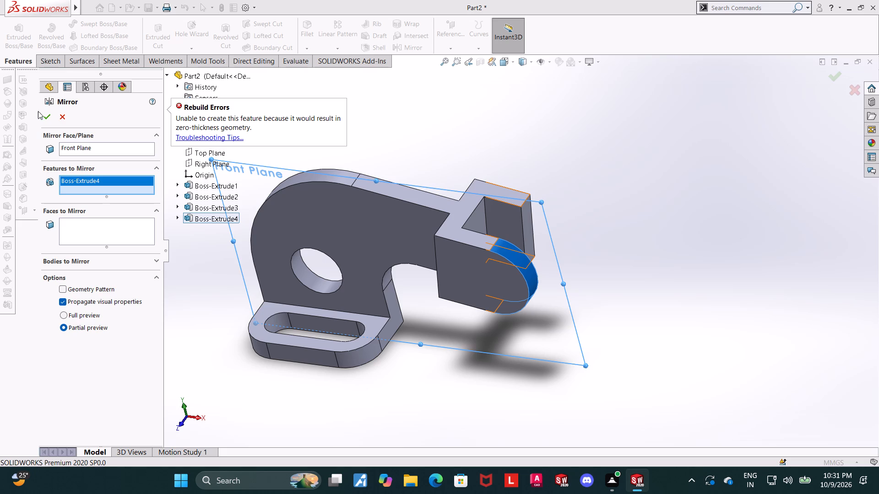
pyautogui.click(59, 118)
# On the far leg's outer face, sketch a full circle by converting the near leg's circle sketch with Convert Entities.
pyautogui.click(518, 215)
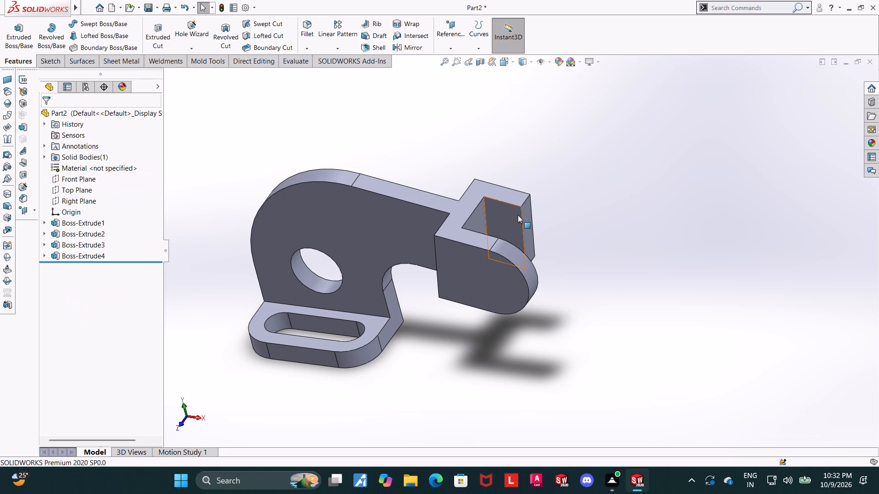
pyautogui.click(622, 220)
pyautogui.moveTo(611, 245); pyautogui.dragTo(538, 231, button='middle')
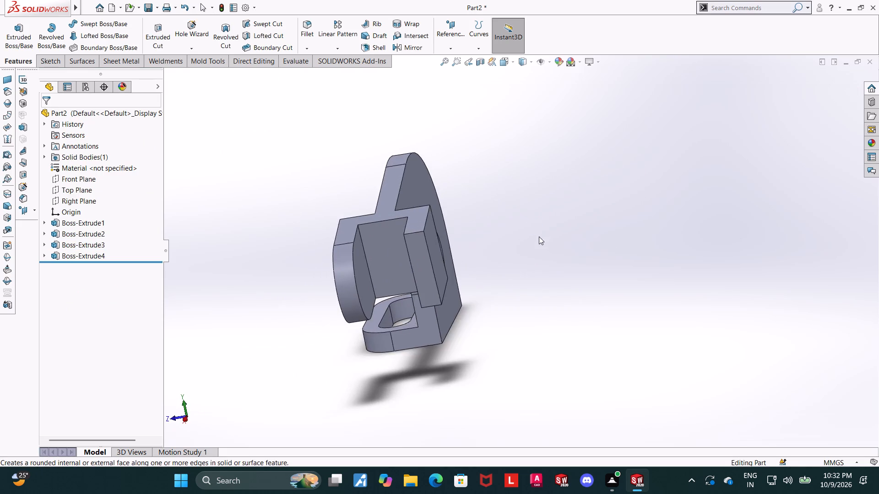
pyautogui.moveTo(532, 237); pyautogui.dragTo(485, 243, button='middle')
pyautogui.click(349, 255)
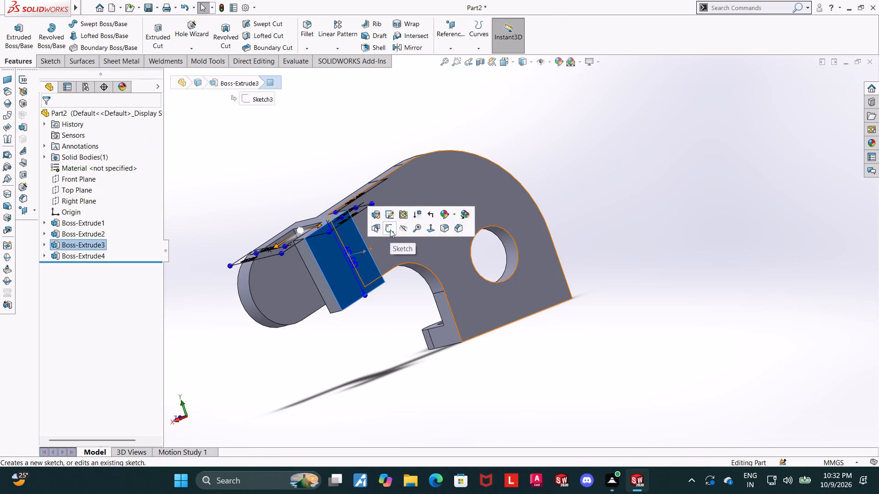
pyautogui.click(390, 230)
pyautogui.click(85, 268)
pyautogui.click(108, 255)
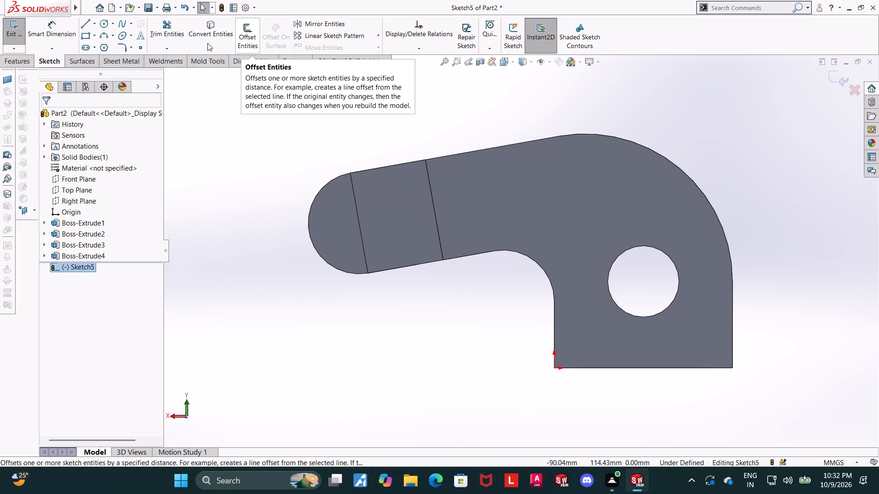
pyautogui.click(199, 29)
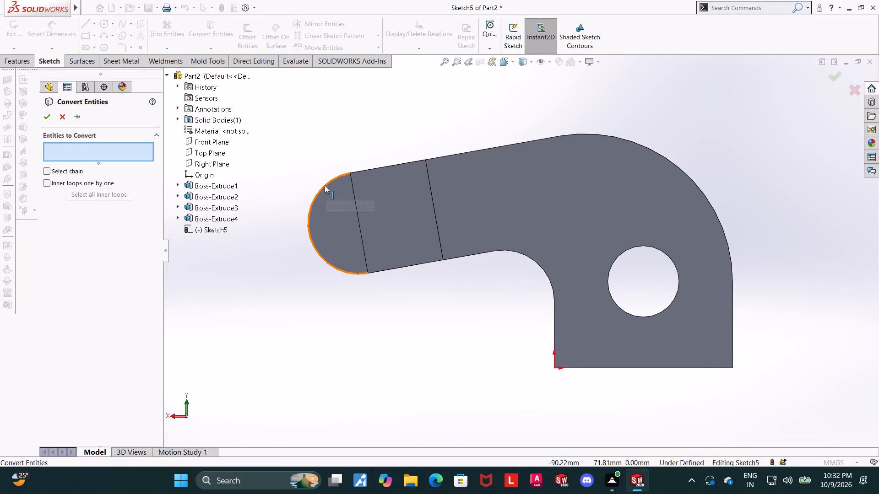
pyautogui.click(325, 185)
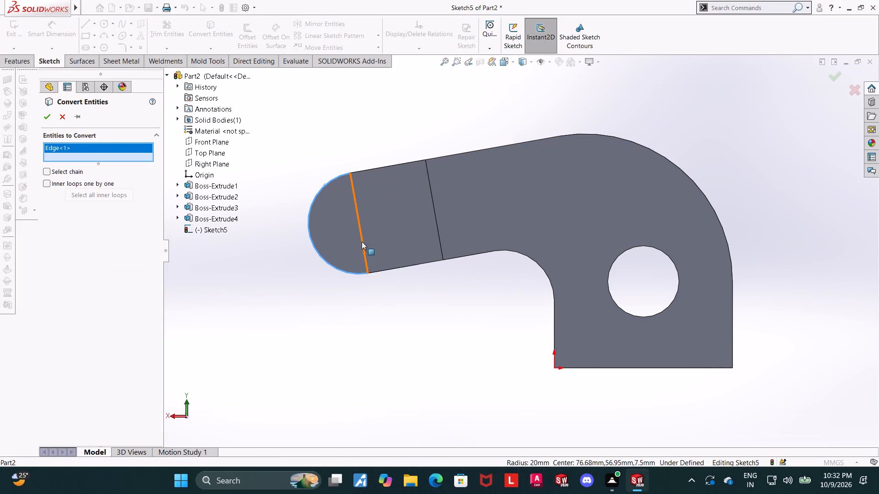
pyautogui.click(179, 218)
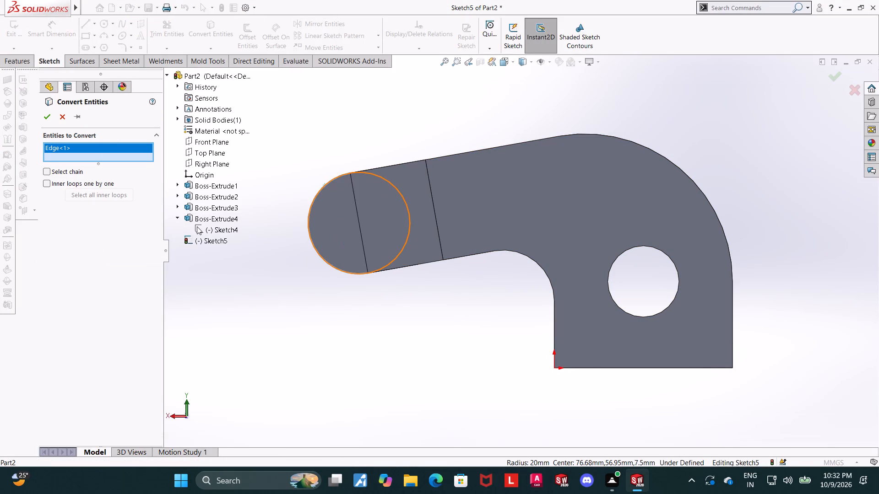
pyautogui.rightClick(139, 156)
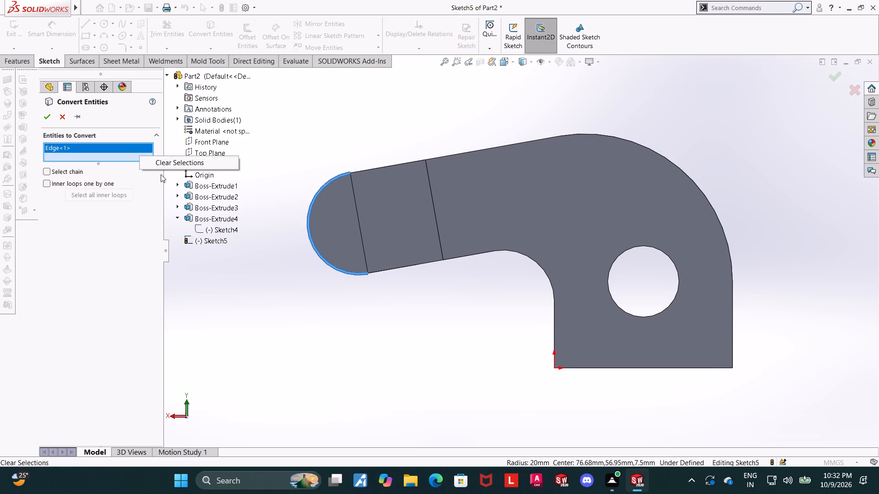
pyautogui.click(163, 162)
pyautogui.click(208, 230)
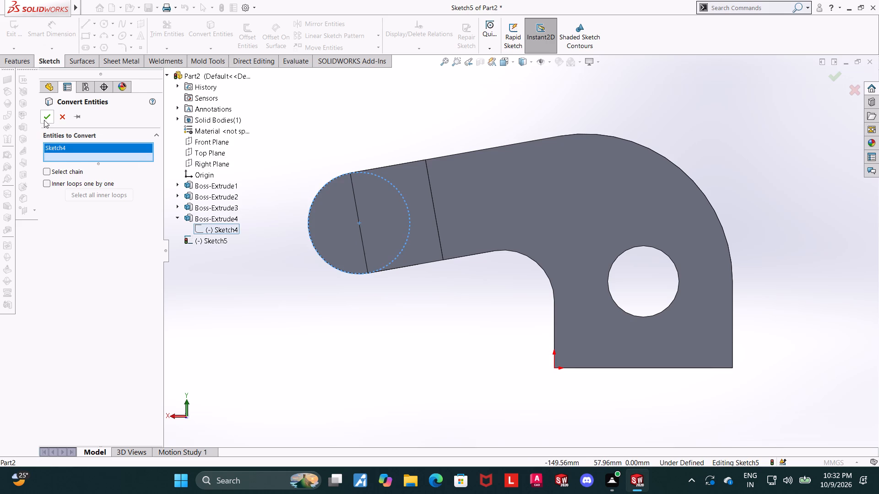
pyautogui.click(44, 120)
pyautogui.moveTo(304, 199); pyautogui.dragTo(350, 241, button='middle')
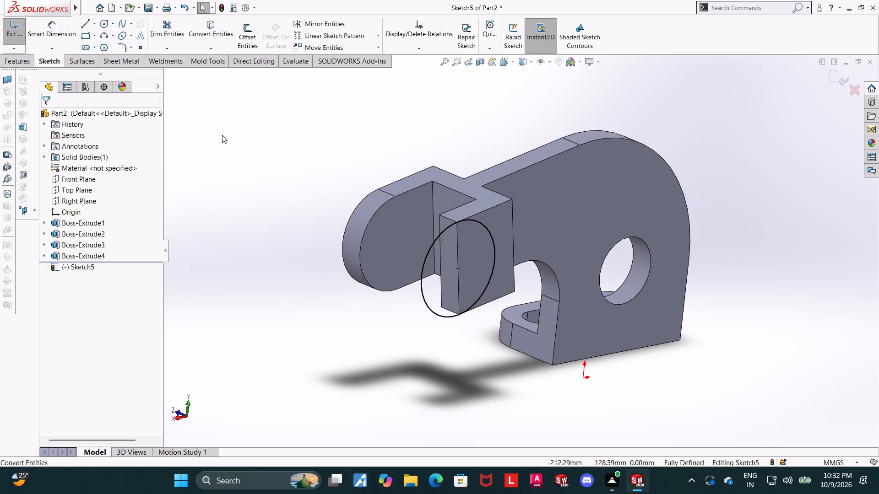
pyautogui.click(837, 75)
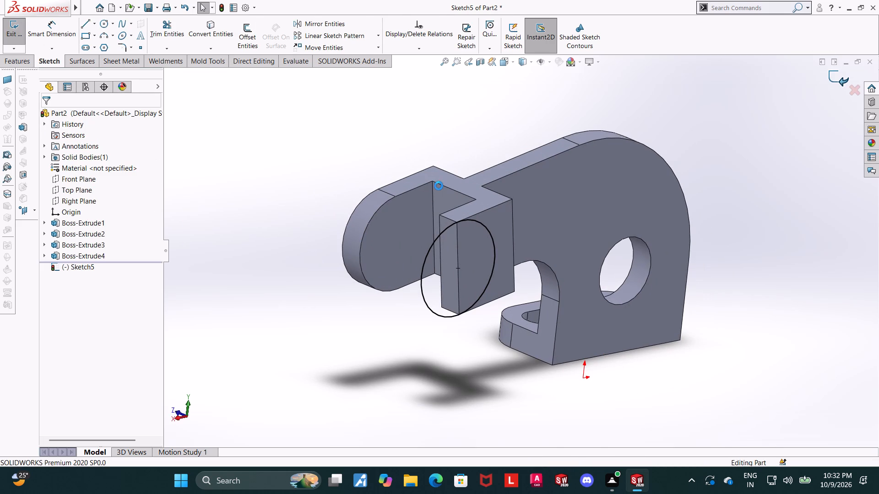
# Extrude the converted circle Up To Surface, ending at the inner face of the far leg, with merged result.
pyautogui.moveTo(439, 186); pyautogui.dragTo(464, 213, button='middle')
pyautogui.click(27, 32)
pyautogui.scroll(1, 290, 160)
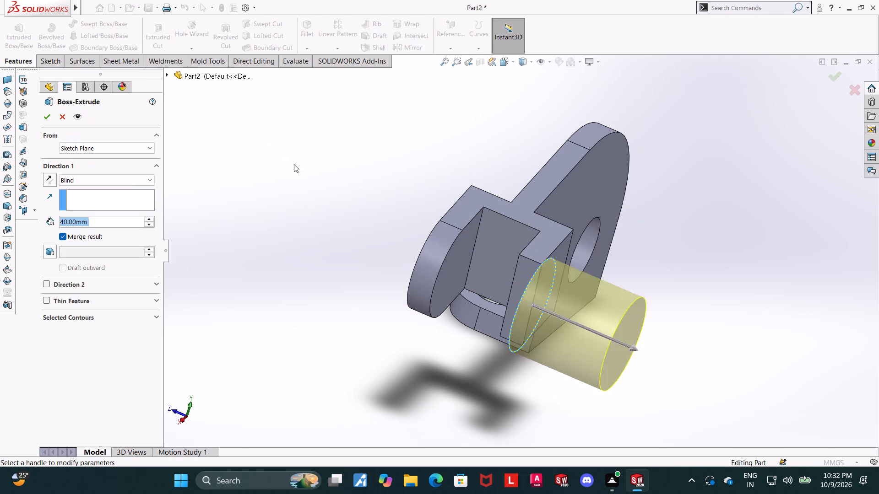
pyautogui.moveTo(298, 168); pyautogui.dragTo(321, 189, button='middle')
pyautogui.click(115, 176)
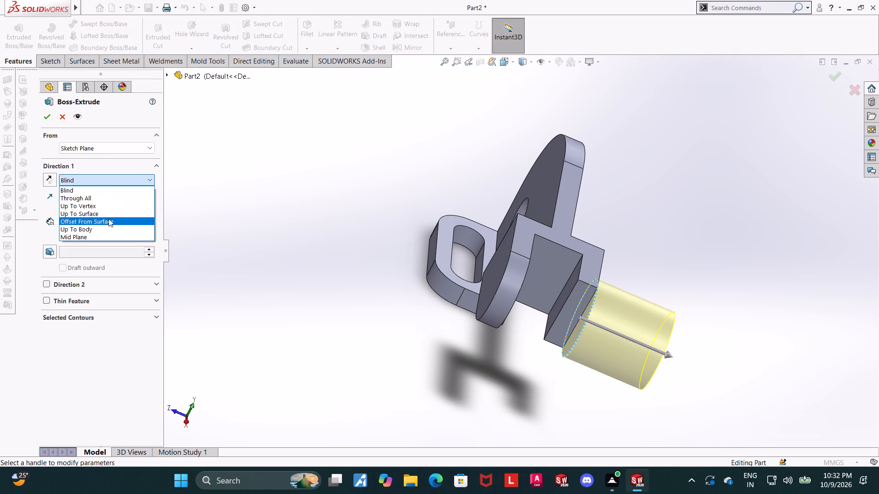
pyautogui.click(107, 211)
pyautogui.moveTo(418, 373); pyautogui.dragTo(437, 372, button='middle')
pyautogui.click(575, 314)
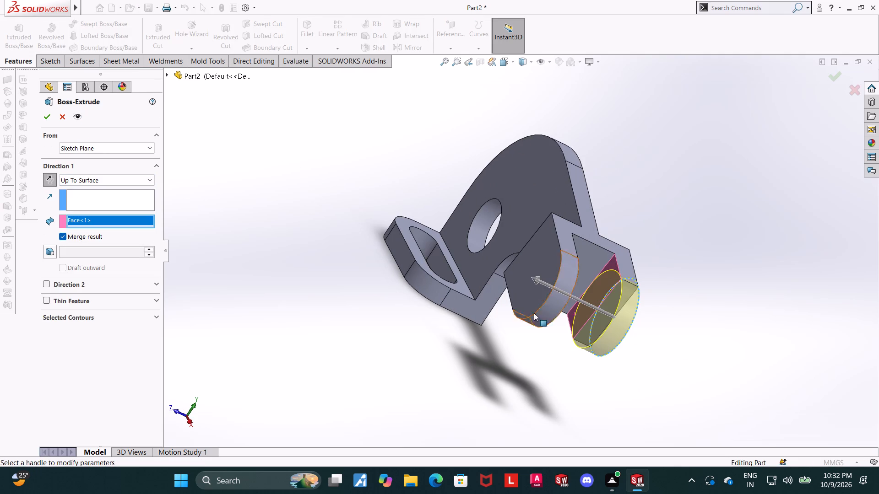
pyautogui.click(45, 114)
pyautogui.moveTo(547, 377); pyautogui.dragTo(548, 377)
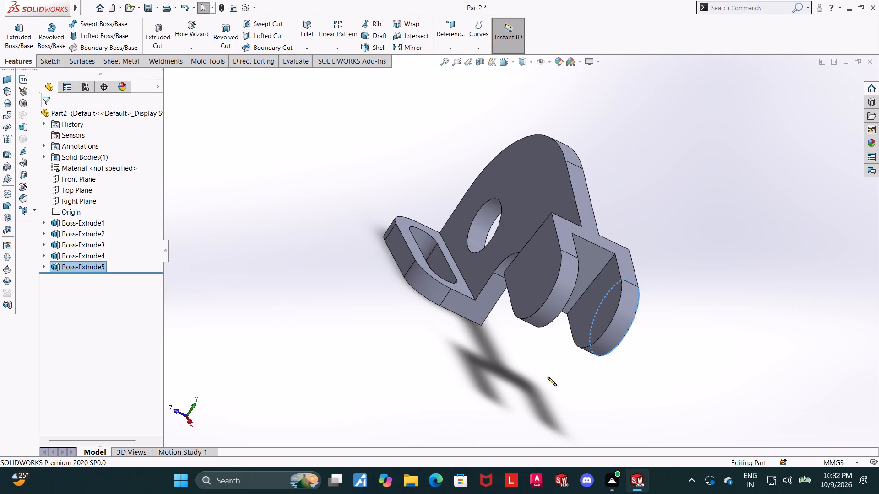
pyautogui.moveTo(548, 377); pyautogui.dragTo(553, 367)
# Sketch a circle about 20 mm in diameter on the near leg's outer face, near its rounded end.
pyautogui.moveTo(579, 341); pyautogui.dragTo(725, 313, button='middle')
pyautogui.moveTo(706, 231); pyautogui.dragTo(673, 326, button='middle')
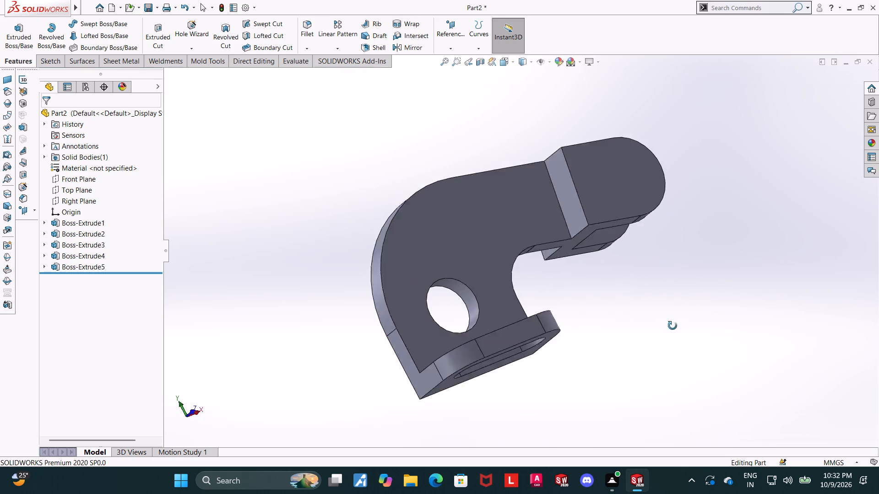
pyautogui.moveTo(673, 326); pyautogui.dragTo(649, 404, button='middle')
pyautogui.click(627, 177)
pyautogui.click(664, 151)
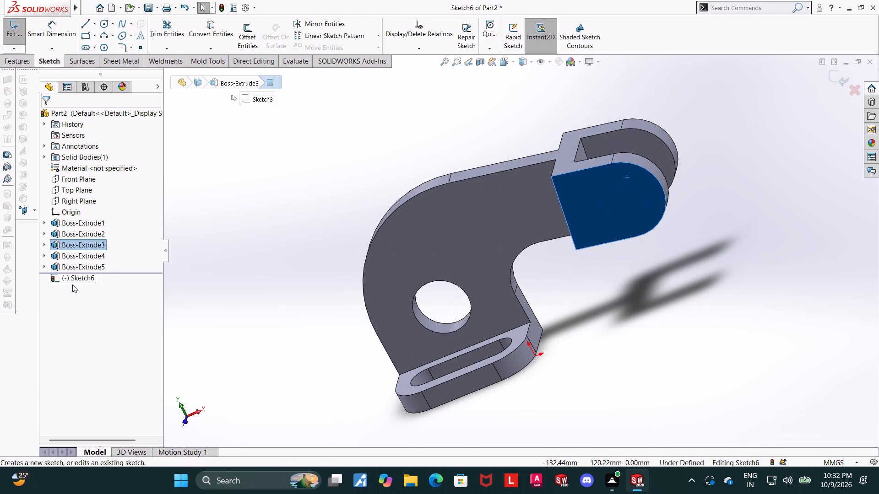
pyautogui.click(74, 279)
pyautogui.click(92, 268)
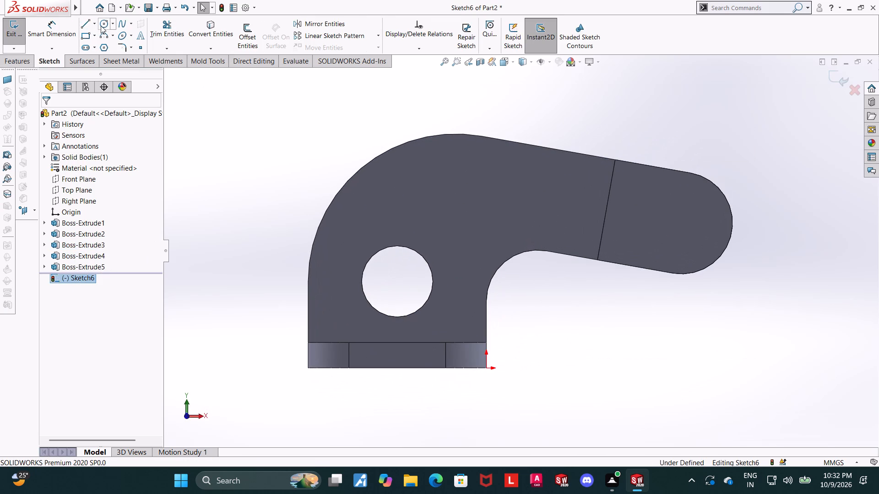
pyautogui.click(106, 26)
pyautogui.click(691, 224)
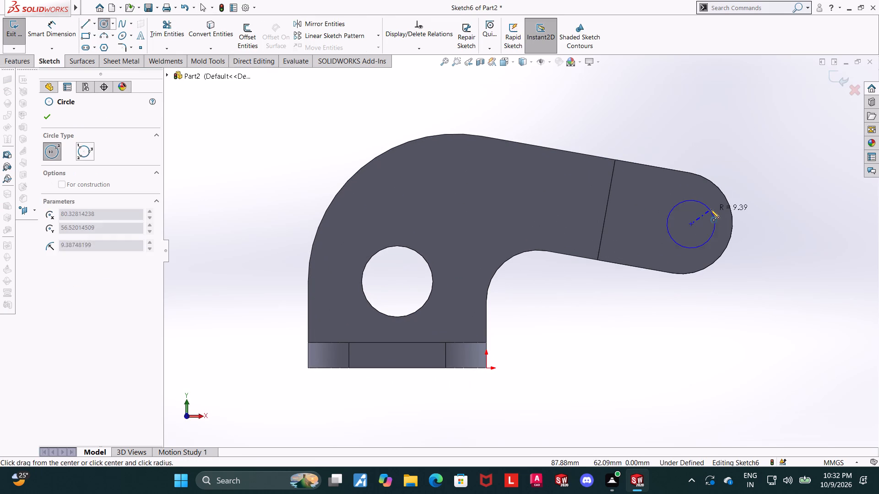
pyautogui.click(711, 209)
pyautogui.press('Escape')
# Dimension the new circle's diameter as 18 mm.
pyautogui.click(46, 24)
pyautogui.click(682, 198)
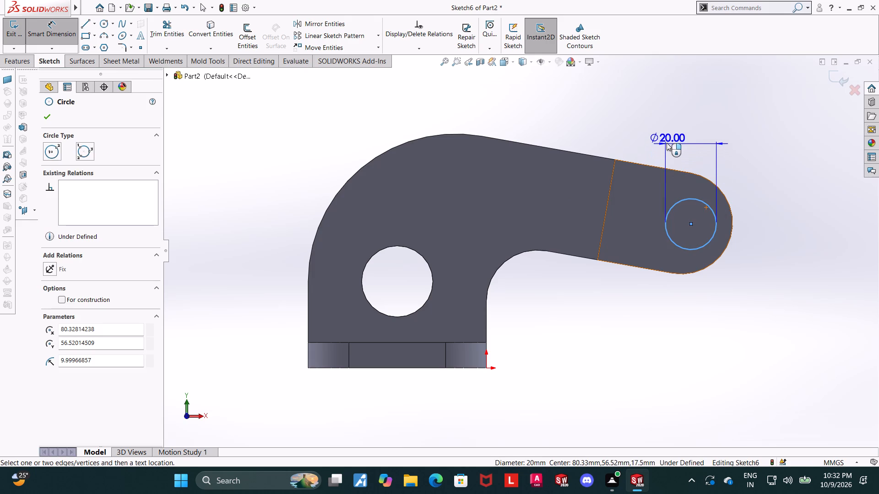
pyautogui.click(667, 143)
pyautogui.write('18')
pyautogui.press('BackSpace')
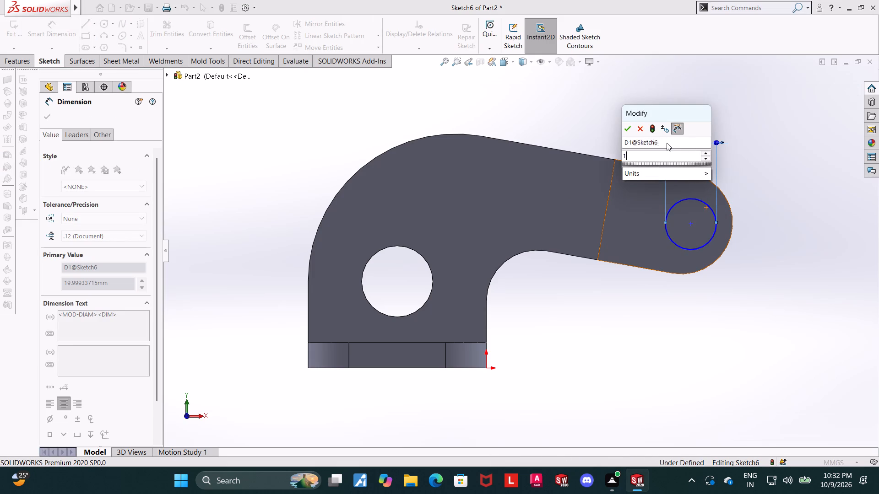
pyautogui.press('8')
pyautogui.press('Return')
pyautogui.press('Escape')
pyautogui.press('Escape')
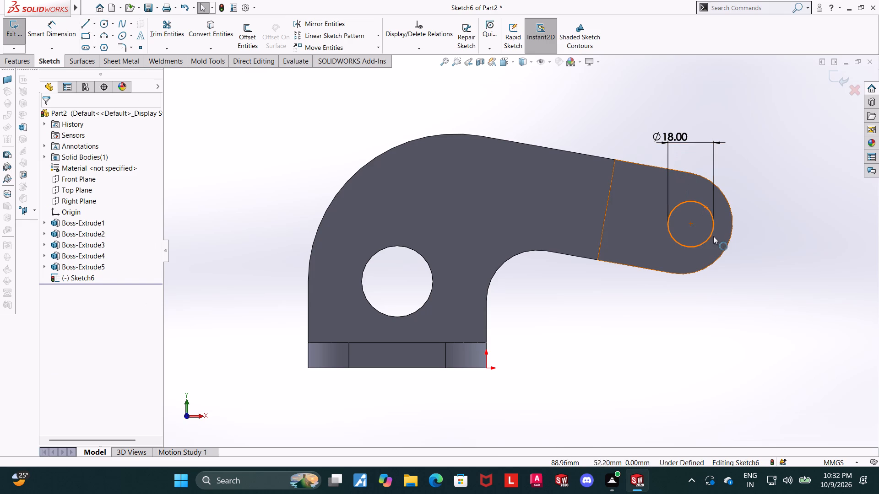
# Make the 18 mm circle concentric with the near leg's rounded edge.
pyautogui.click(713, 236)
pyautogui.keyDown('ctrl'); pyautogui.click(729, 241); pyautogui.keyUp('ctrl')
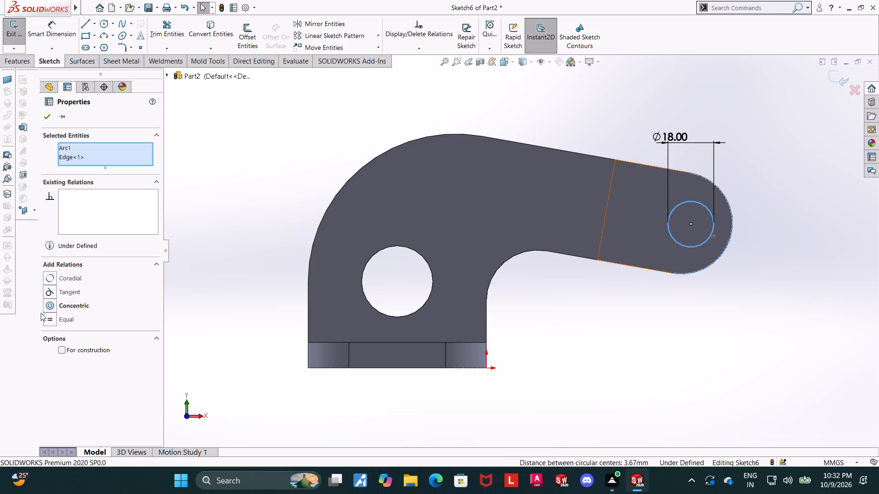
pyautogui.click(53, 302)
pyautogui.press('Escape')
pyautogui.press('Escape')
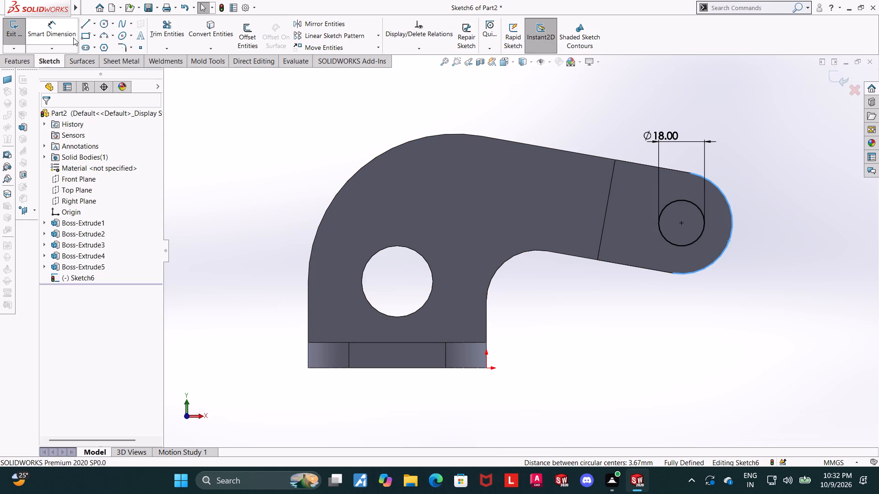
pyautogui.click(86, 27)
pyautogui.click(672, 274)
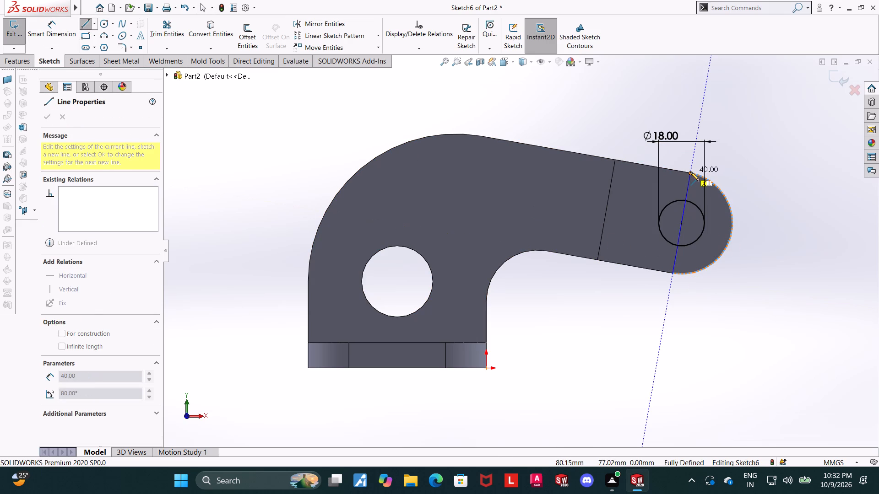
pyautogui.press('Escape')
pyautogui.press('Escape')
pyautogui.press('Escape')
# Cut-extrude the 18 mm circle Through All to make aligned holes in both fork legs.
pyautogui.click(830, 77)
pyautogui.scroll(2, 729, 108)
pyautogui.moveTo(729, 109); pyautogui.dragTo(717, 138, button='middle')
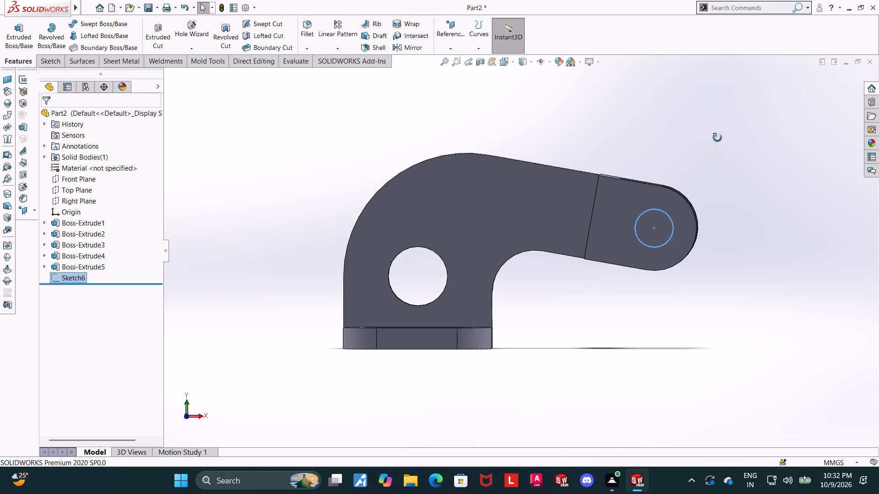
pyautogui.moveTo(717, 138); pyautogui.dragTo(687, 188, button='middle')
pyautogui.click(164, 30)
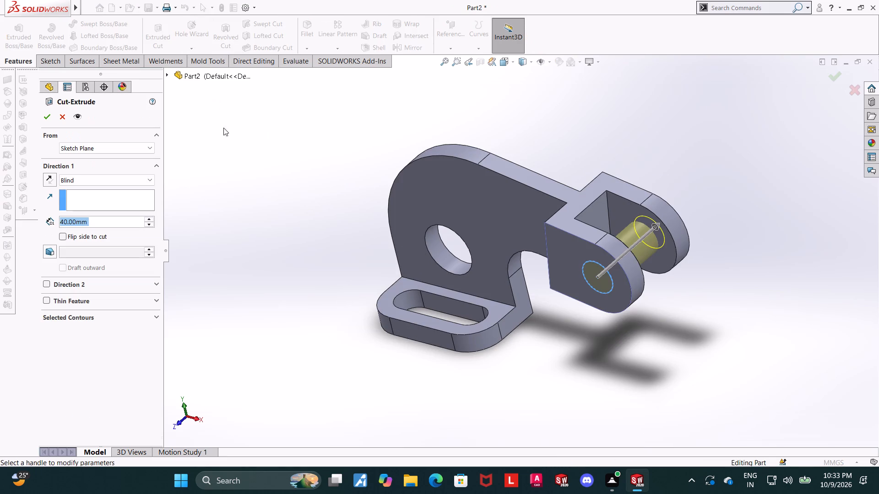
pyautogui.click(67, 180)
pyautogui.click(77, 199)
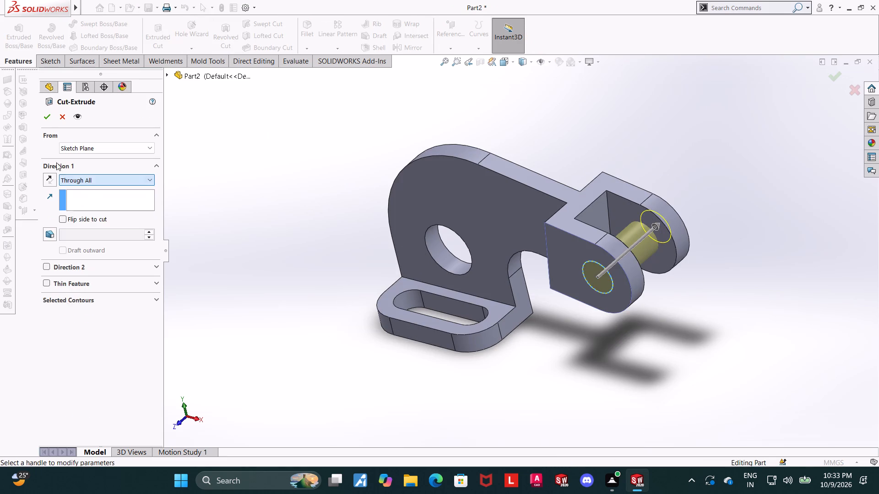
pyautogui.click(44, 121)
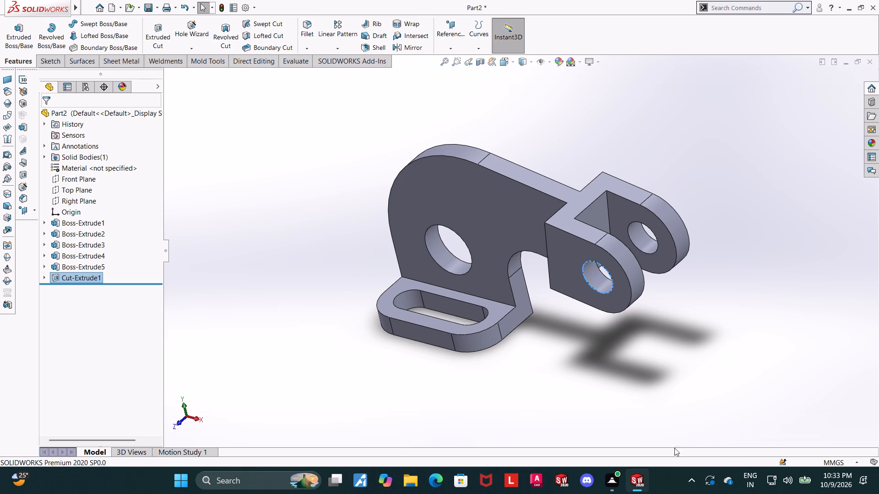
# Examine the bracket in isometric view and display the dimensions of the upright and arm extrusion.
pyautogui.click(682, 343)
pyautogui.hotkey('ctrl', '7')
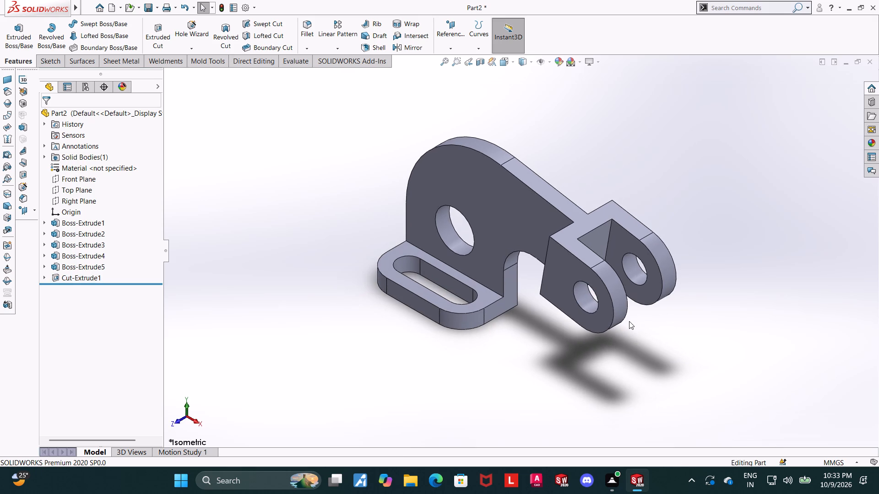
pyautogui.scroll(-1, 544, 240)
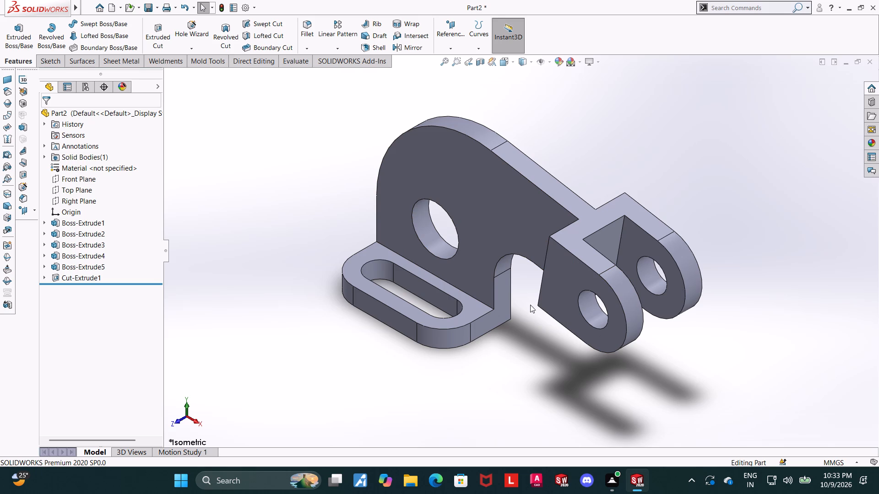
pyautogui.scroll(-1, 517, 180)
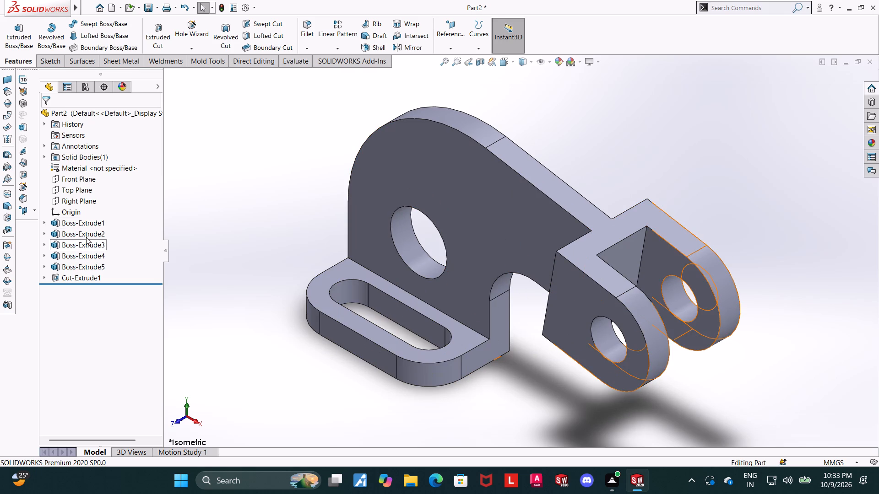
pyautogui.click(86, 237)
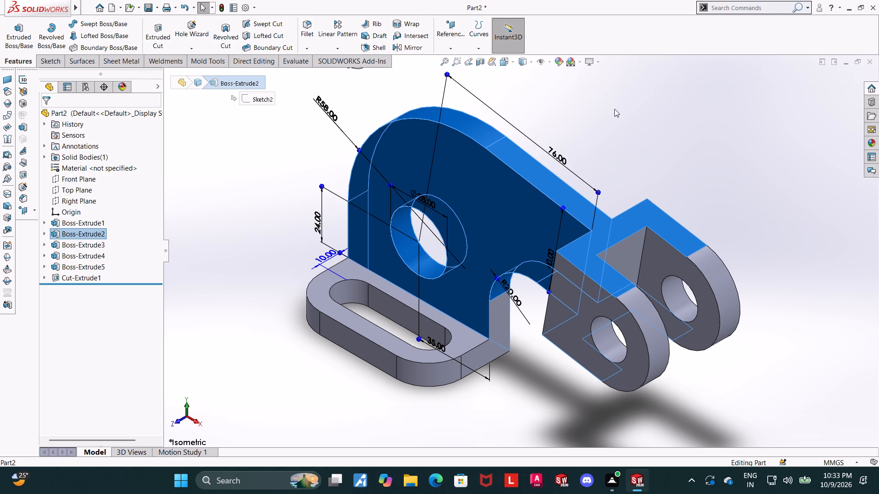
# Examine the upright and arm dimensions from several angles, and highlight the extrusion that rounds the far fork leg.
pyautogui.scroll(1, 606, 129)
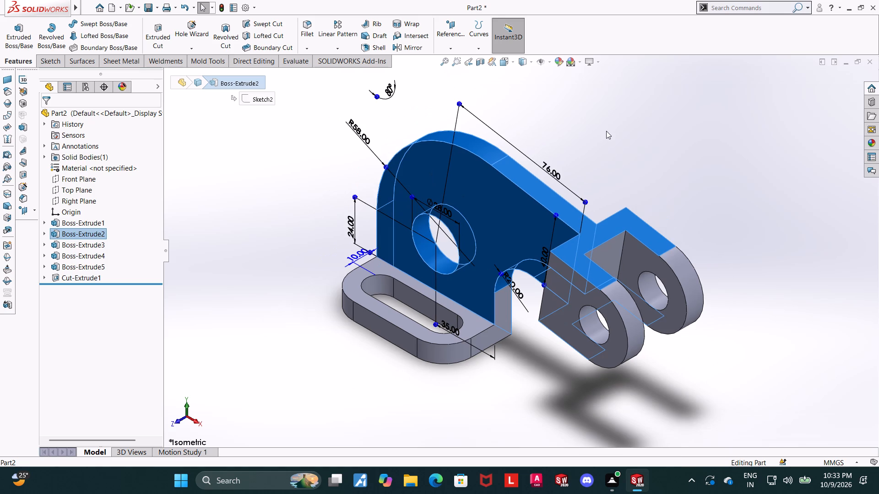
pyautogui.scroll(1, 641, 139)
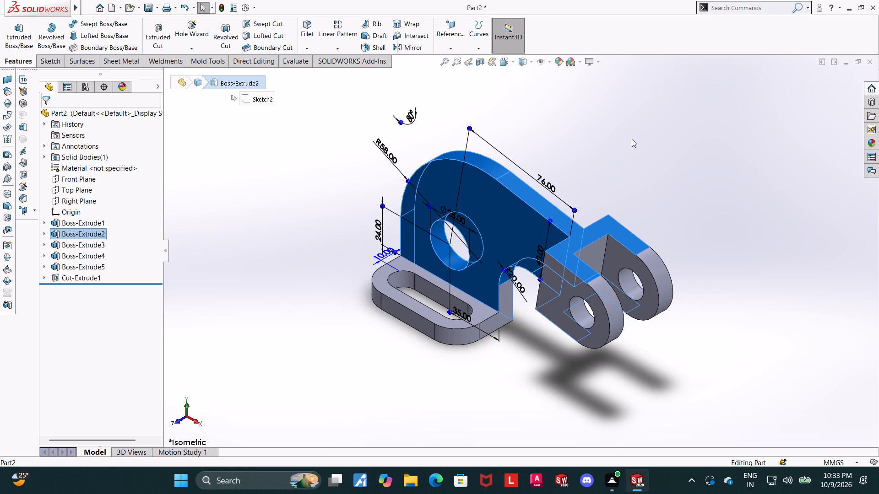
pyautogui.moveTo(616, 149); pyautogui.dragTo(610, 183, button='middle')
pyautogui.moveTo(620, 195); pyautogui.dragTo(628, 117, button='middle')
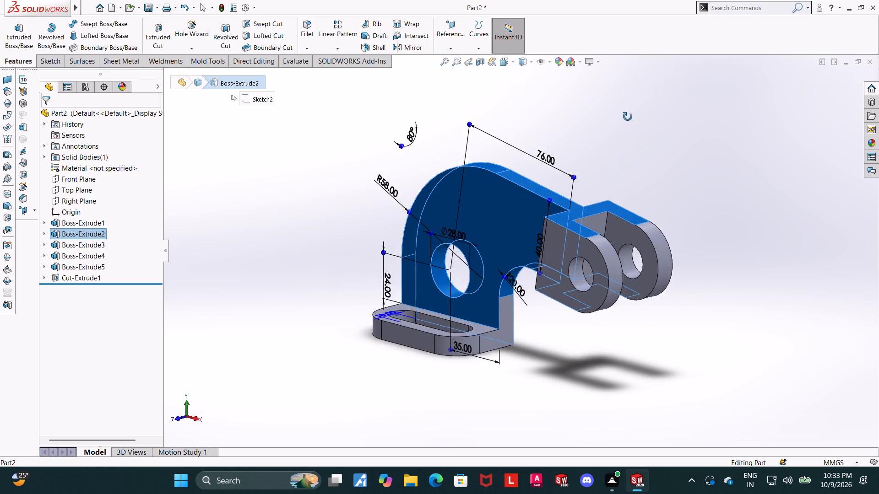
pyautogui.moveTo(628, 117); pyautogui.dragTo(643, 136, button='middle')
pyautogui.scroll(-1, 700, 198)
pyautogui.moveTo(692, 214); pyautogui.dragTo(690, 221, button='middle')
pyautogui.click(92, 262)
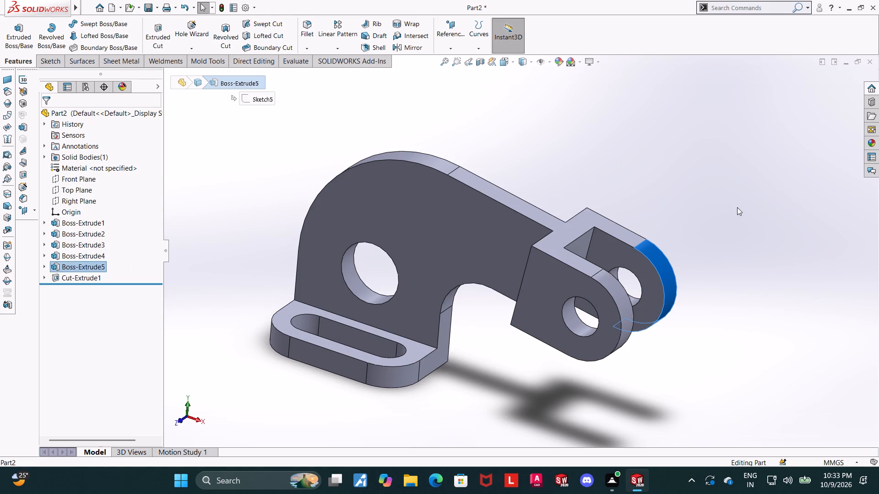
pyautogui.moveTo(732, 202); pyautogui.dragTo(722, 252, button='middle')
# Display the fork extrusion's dimensions and examine the fork legs and their holes from several angles.
pyautogui.click(81, 247)
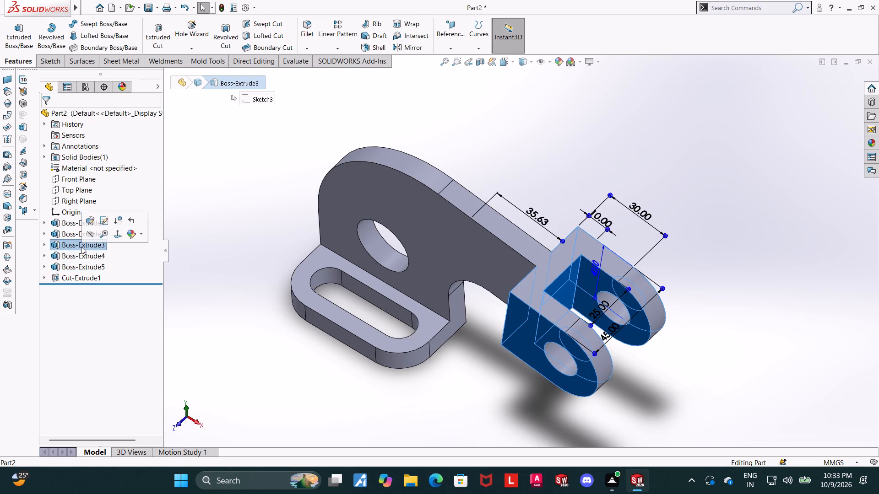
pyautogui.moveTo(704, 205); pyautogui.dragTo(700, 218, button='middle')
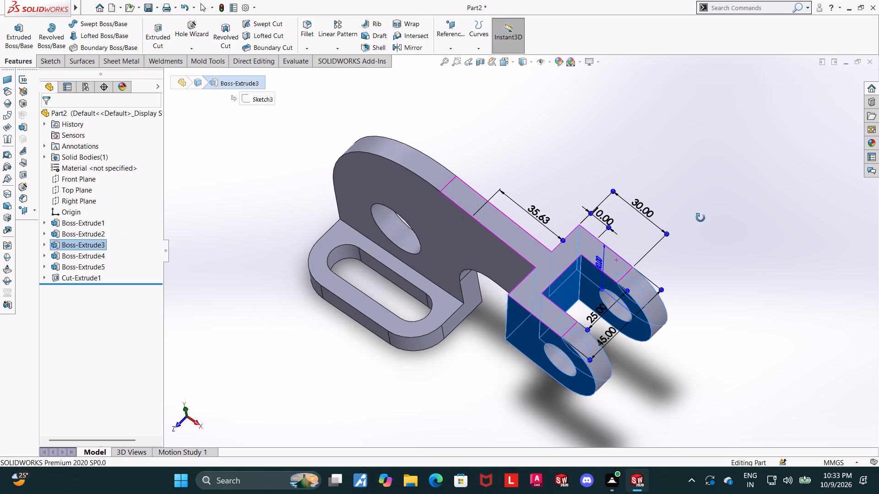
pyautogui.moveTo(700, 218); pyautogui.dragTo(702, 204, button='middle')
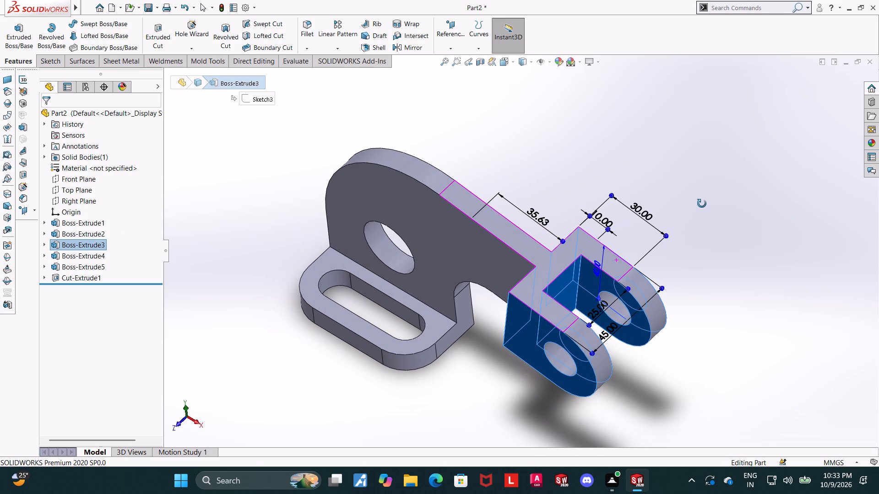
pyautogui.moveTo(702, 204); pyautogui.dragTo(701, 194, button='middle')
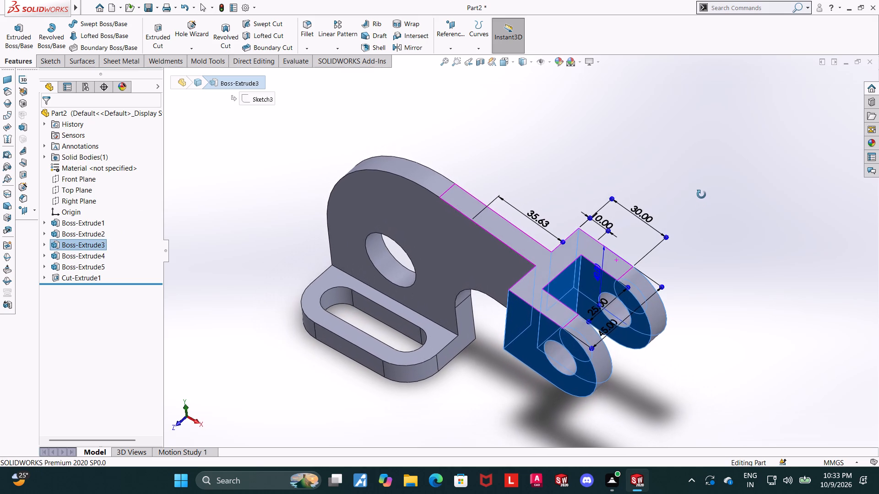
pyautogui.moveTo(701, 194); pyautogui.dragTo(702, 191, button='middle')
pyautogui.moveTo(708, 209); pyautogui.dragTo(722, 205, button='middle')
pyautogui.moveTo(738, 240); pyautogui.dragTo(736, 211, button='middle')
pyautogui.scroll(2, 736, 211)
pyautogui.moveTo(635, 296); pyautogui.dragTo(627, 300, button='middle')
pyautogui.scroll(-2, 546, 307)
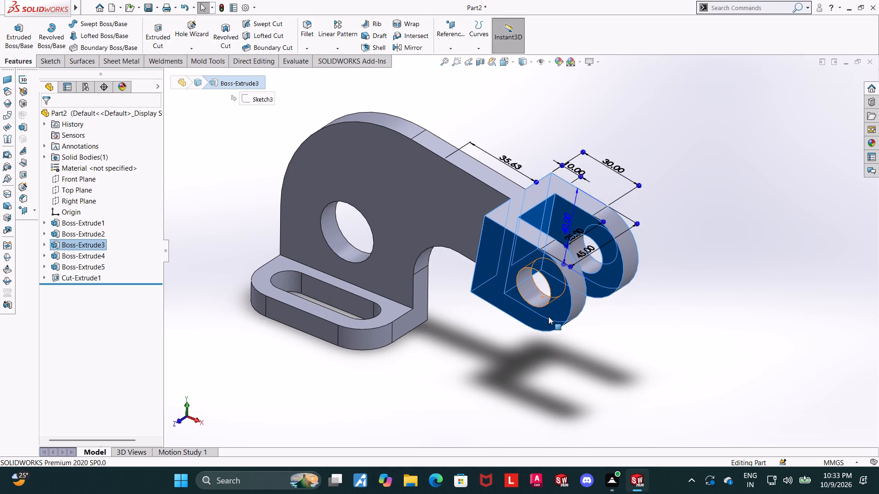
pyautogui.moveTo(606, 320); pyautogui.dragTo(619, 278, button='middle')
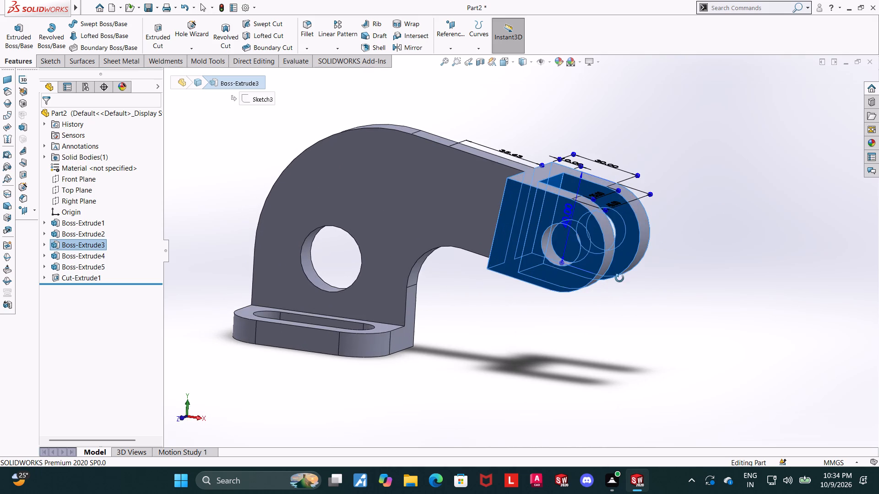
pyautogui.moveTo(619, 278); pyautogui.dragTo(619, 279, button='middle')
pyautogui.click(483, 311)
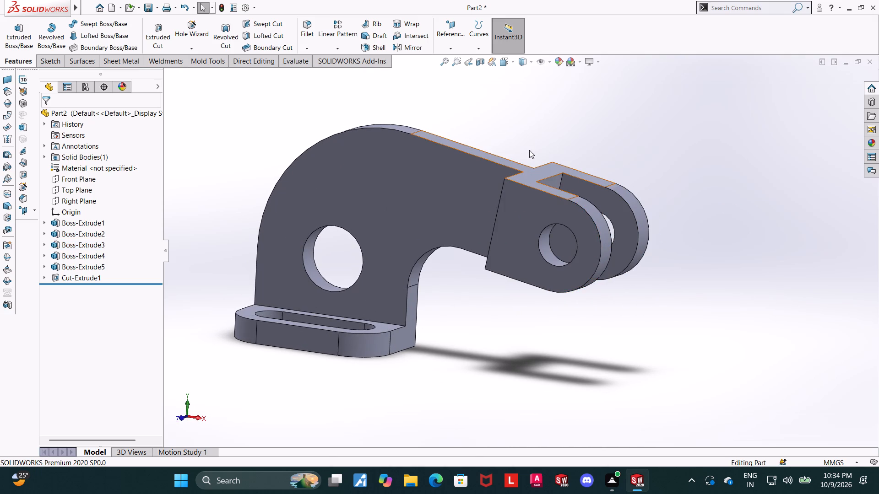
# Apply a bright green colour from the standard swatches to the whole part, shown in isometric view.
pyautogui.hotkey('ctrl', '7')
pyautogui.scroll(-1, 581, 239)
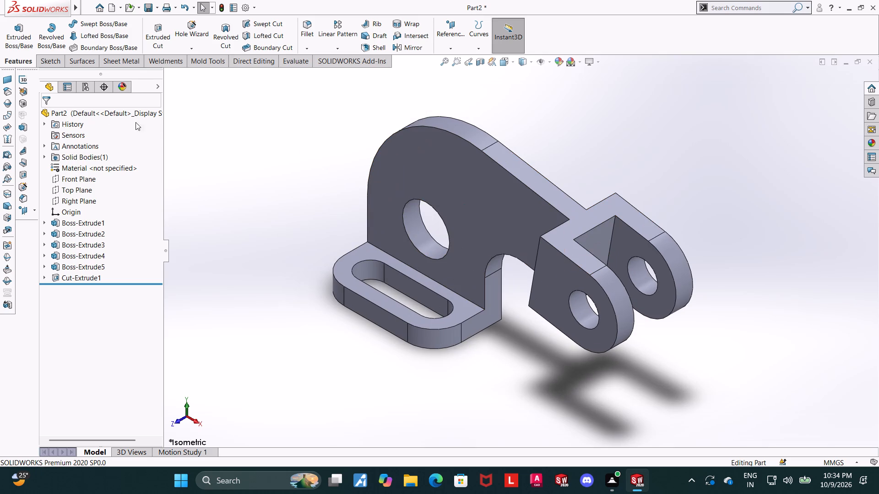
pyautogui.rightClick(90, 110)
pyautogui.click(111, 97)
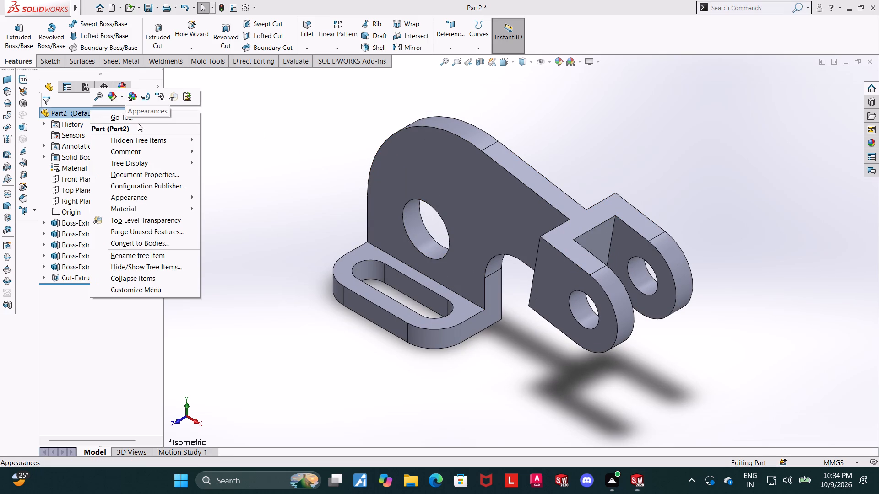
pyautogui.click(114, 94)
pyautogui.click(154, 118)
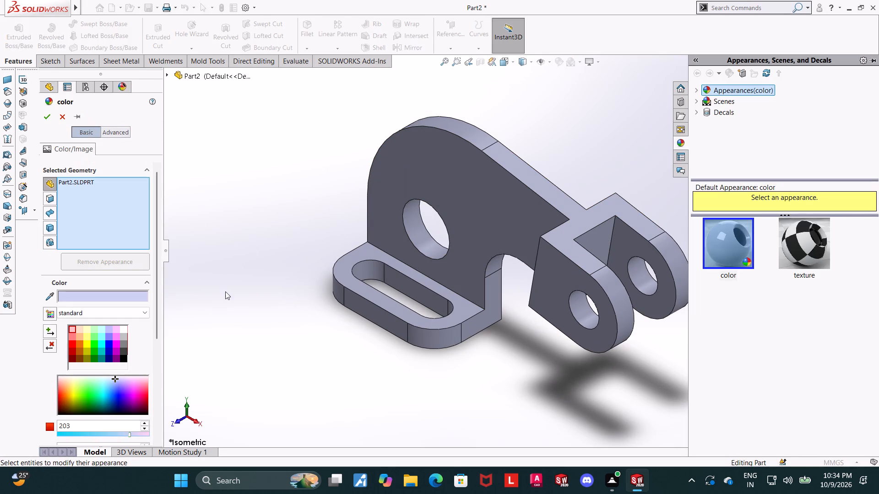
pyautogui.click(93, 342)
pyautogui.click(47, 113)
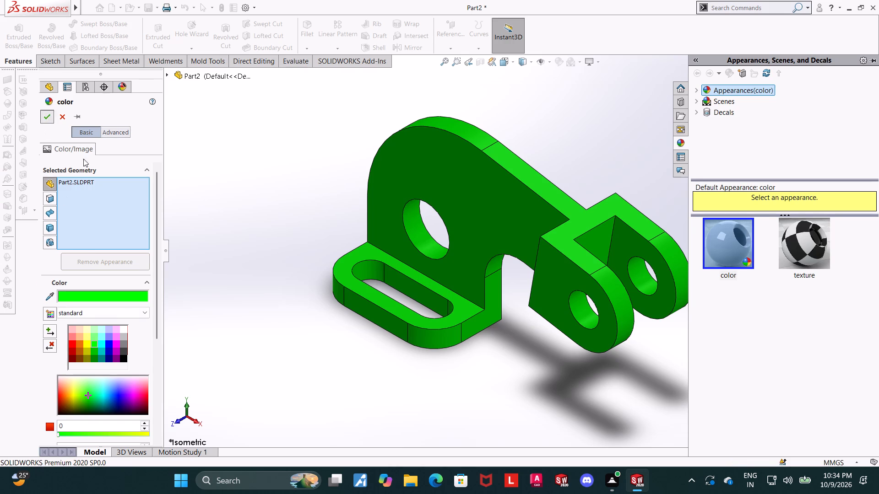
pyautogui.click(564, 360)
pyautogui.scroll(-1, 654, 288)
pyautogui.scroll(1, 459, 128)
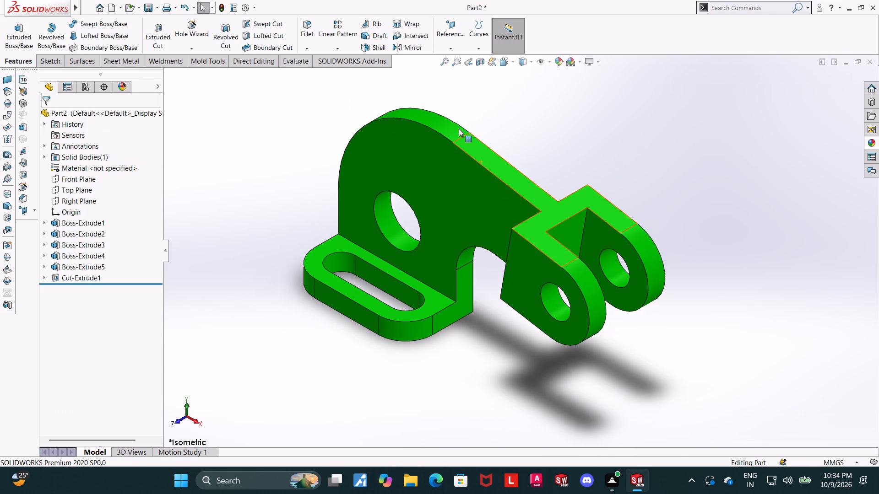
pyautogui.scroll(-1, 459, 129)
# Measure the gap between the inner faces of the two fork legs.
pyautogui.click(294, 59)
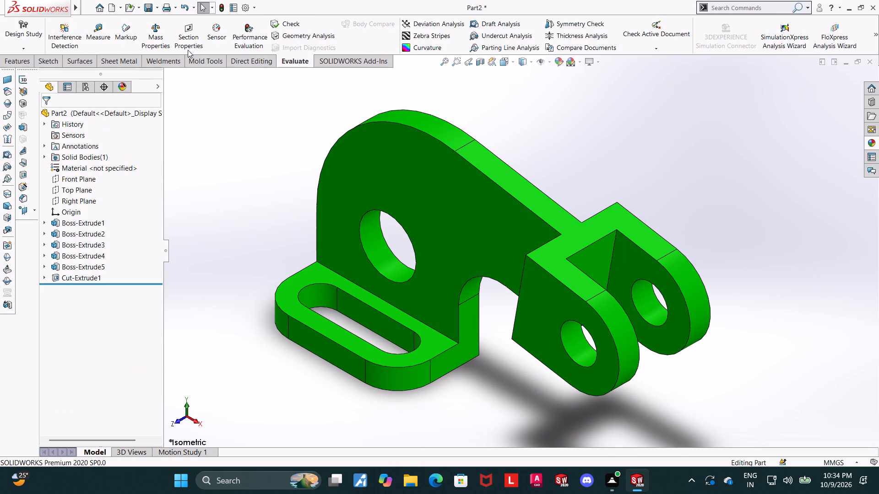
pyautogui.click(98, 31)
pyautogui.click(629, 263)
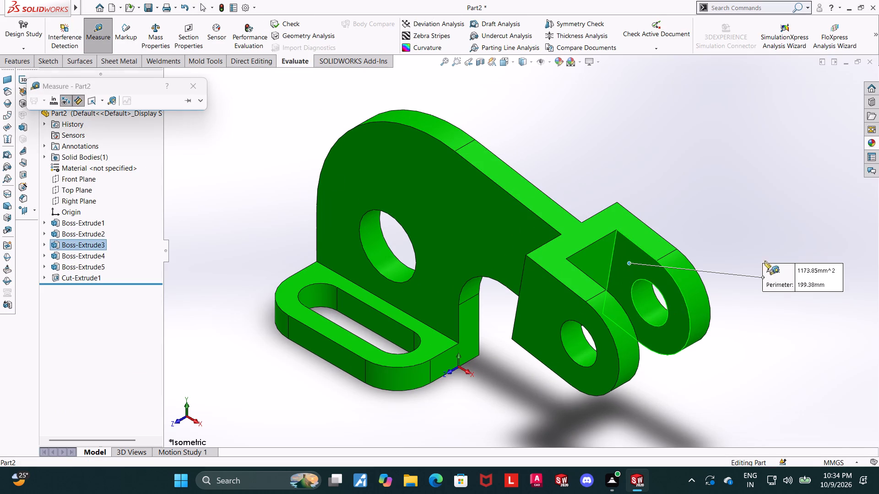
pyautogui.moveTo(696, 220); pyautogui.dragTo(651, 264, button='middle')
pyautogui.middleClick(651, 264)
pyautogui.click(596, 290)
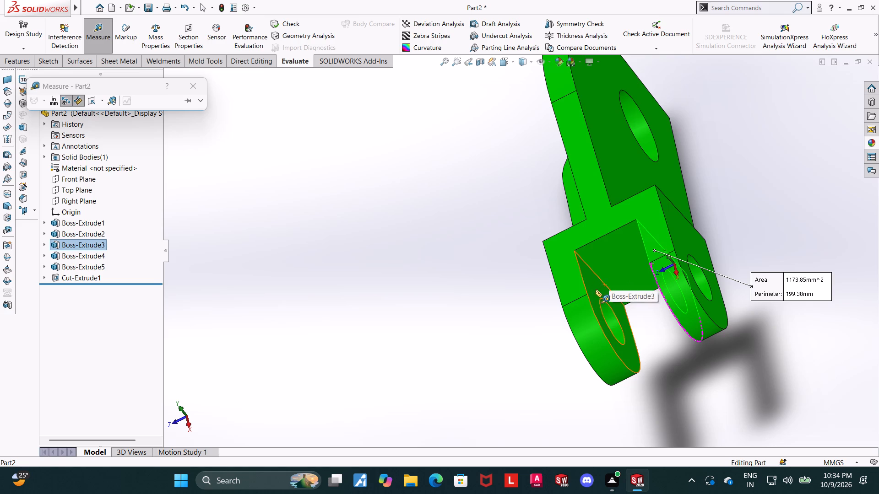
pyautogui.moveTo(475, 288); pyautogui.dragTo(473, 259, button='middle')
pyautogui.scroll(4, 473, 259)
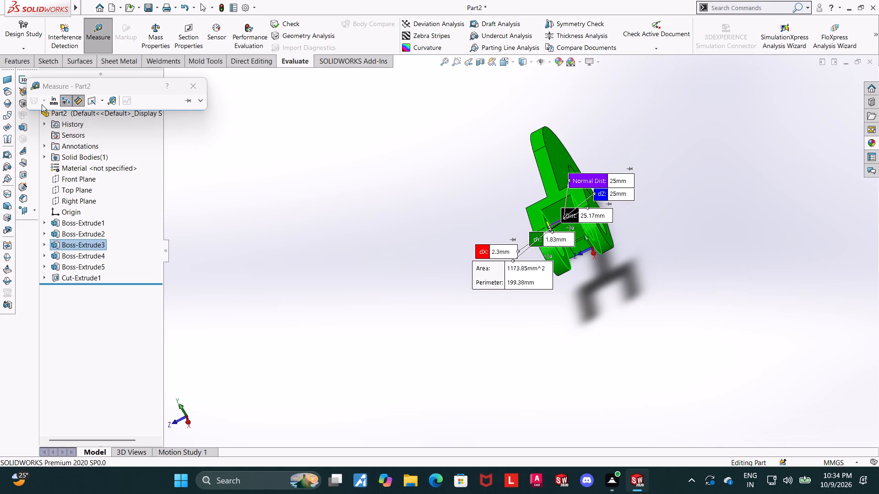
pyautogui.click(193, 80)
# Measure the radius of the upright's rounded top edge and its distance from the fork leg's inner face.
pyautogui.click(103, 37)
pyautogui.moveTo(557, 207); pyautogui.dragTo(693, 188, button='middle')
pyautogui.scroll(-4, 686, 195)
pyautogui.moveTo(642, 228); pyautogui.dragTo(582, 242, button='middle')
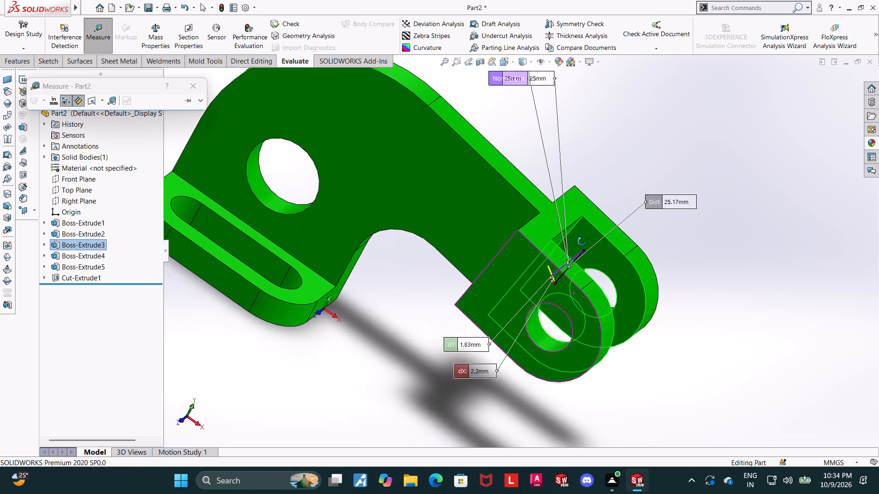
pyautogui.moveTo(582, 242); pyautogui.dragTo(582, 243, button='middle')
pyautogui.scroll(4, 530, 215)
pyautogui.scroll(-4, 416, 129)
pyautogui.click(472, 193)
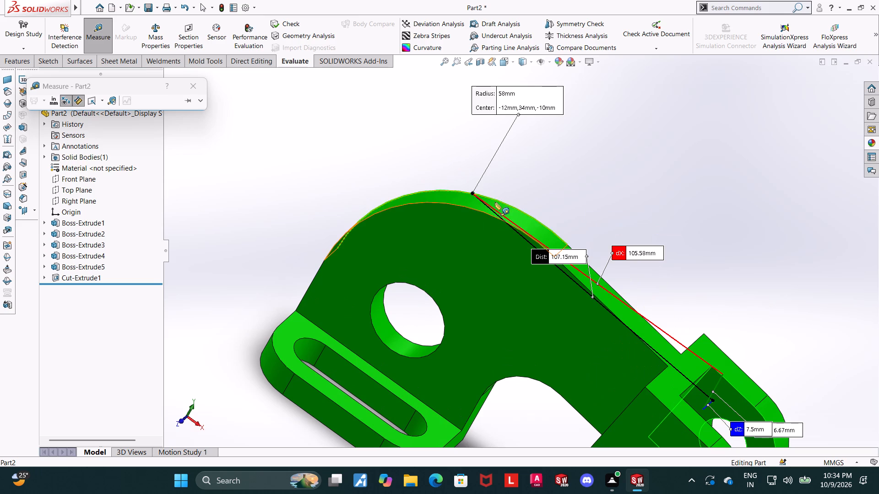
pyautogui.scroll(2, 569, 207)
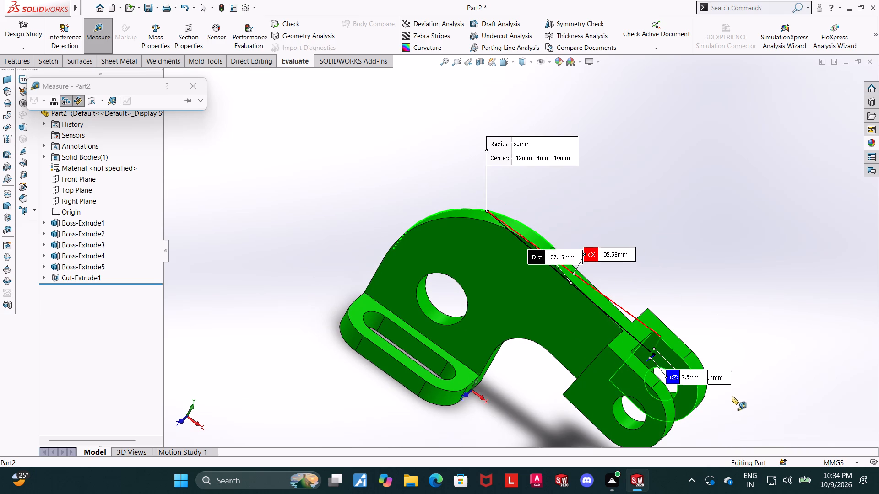
pyautogui.moveTo(732, 397); pyautogui.dragTo(716, 398, button='middle')
pyautogui.scroll(-3, 725, 374)
pyautogui.moveTo(721, 375); pyautogui.dragTo(715, 376, button='middle')
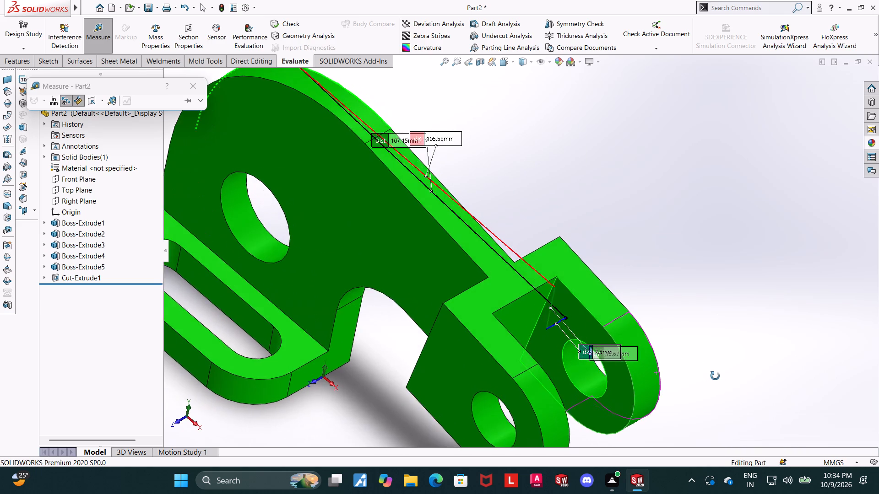
pyautogui.moveTo(715, 376); pyautogui.dragTo(757, 391, button='middle')
pyautogui.scroll(3, 755, 389)
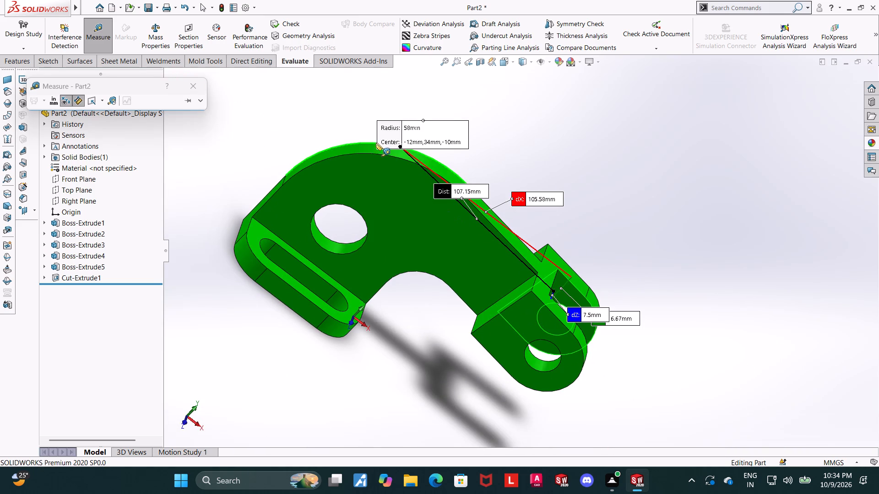
pyautogui.click(306, 121)
# Measure the upright's rounded top face and its distance to the arm's sloping top face.
pyautogui.moveTo(318, 137); pyautogui.dragTo(325, 148, button='middle')
pyautogui.scroll(1, 319, 138)
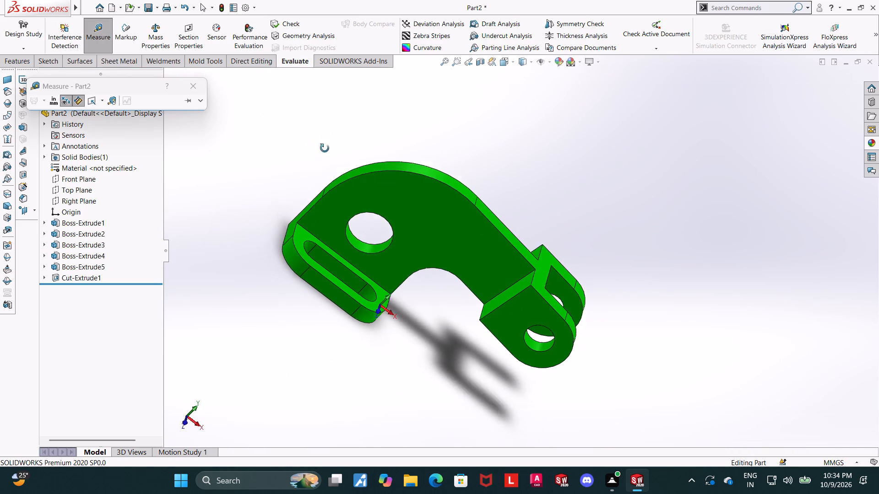
pyautogui.moveTo(325, 148); pyautogui.dragTo(343, 189, button='middle')
pyautogui.scroll(-3, 366, 198)
pyautogui.click(432, 208)
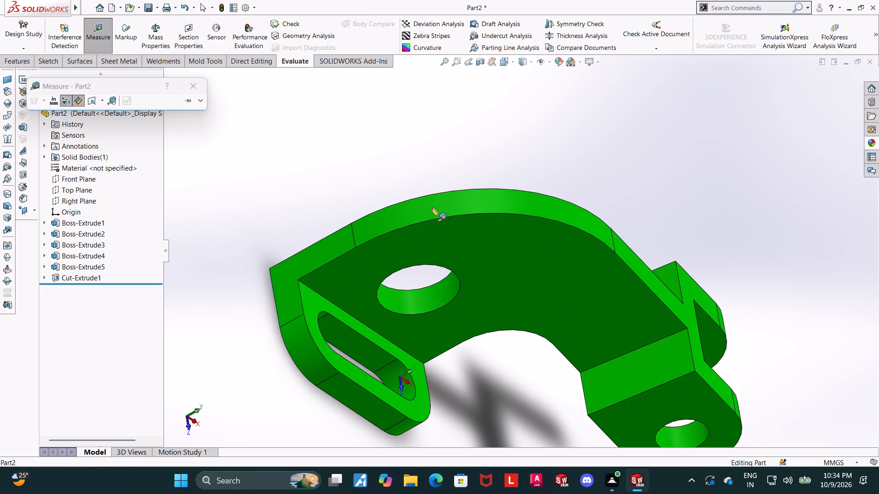
pyautogui.scroll(1, 432, 209)
pyautogui.scroll(2, 537, 220)
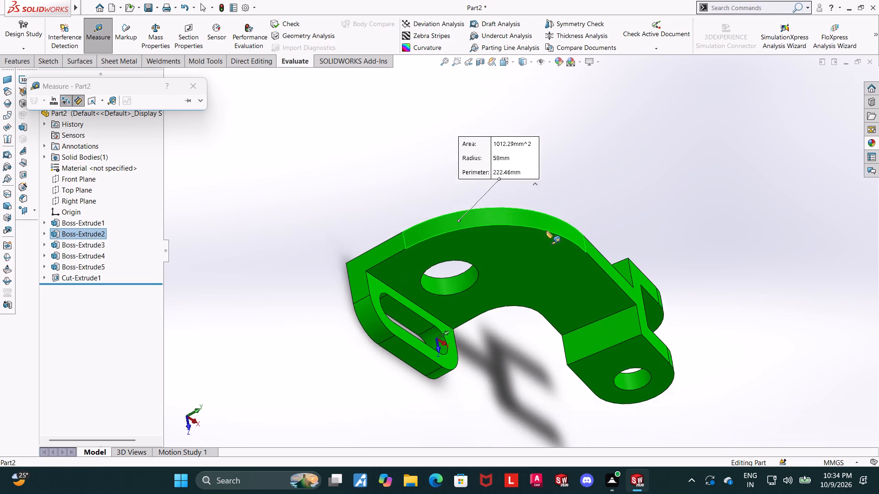
pyautogui.moveTo(548, 234); pyautogui.dragTo(545, 210, button='middle')
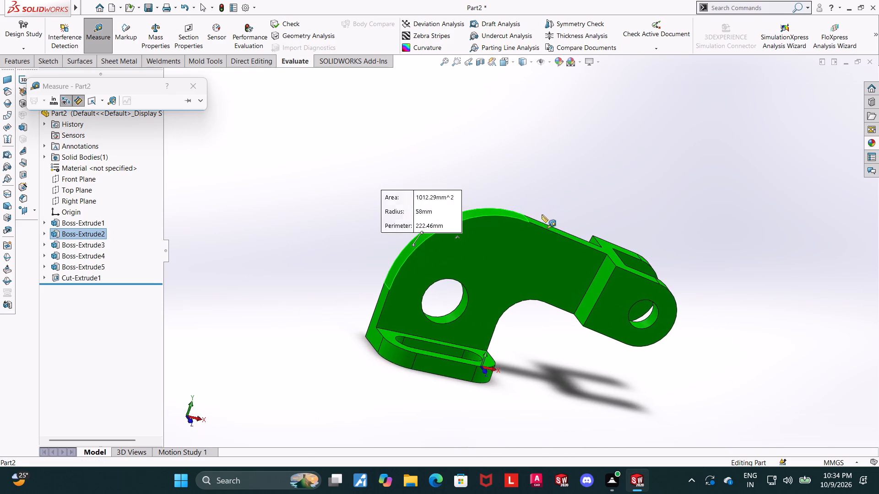
pyautogui.moveTo(540, 236); pyautogui.dragTo(520, 237, button='middle')
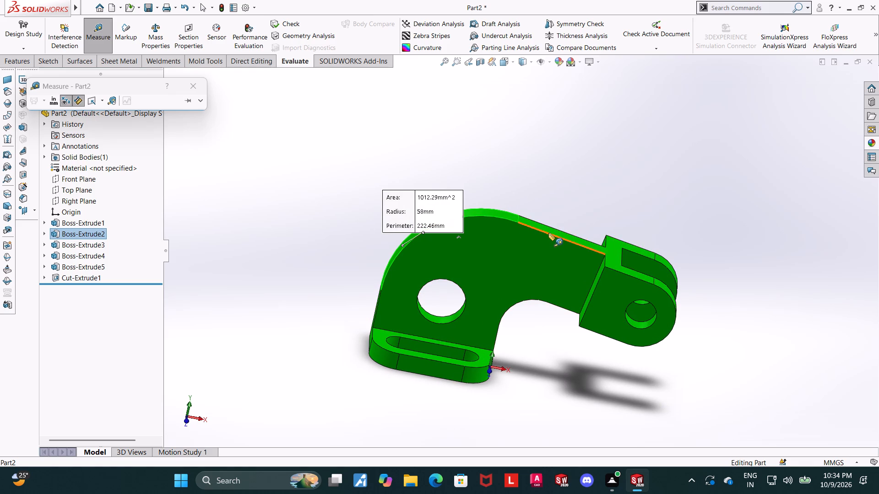
pyautogui.click(550, 230)
pyautogui.scroll(1, 646, 193)
pyautogui.moveTo(646, 193); pyautogui.dragTo(634, 197, button='middle')
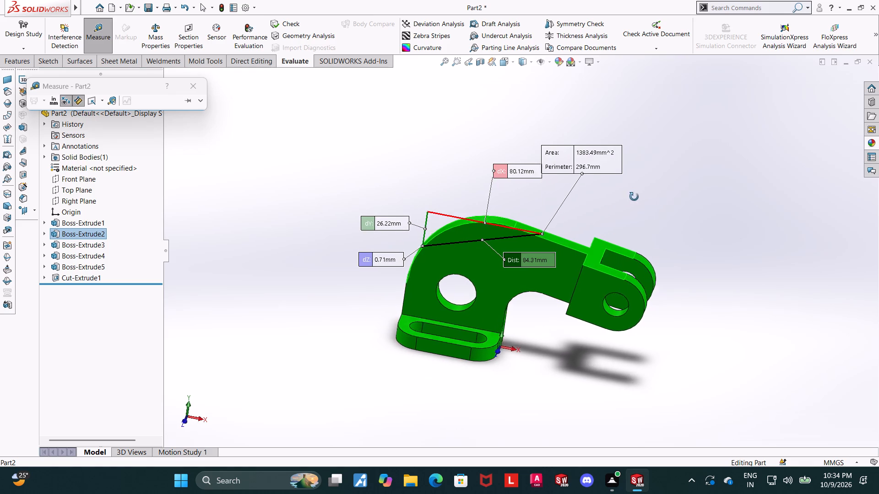
pyautogui.moveTo(634, 197); pyautogui.dragTo(624, 202, button='middle')
pyautogui.press('Escape')
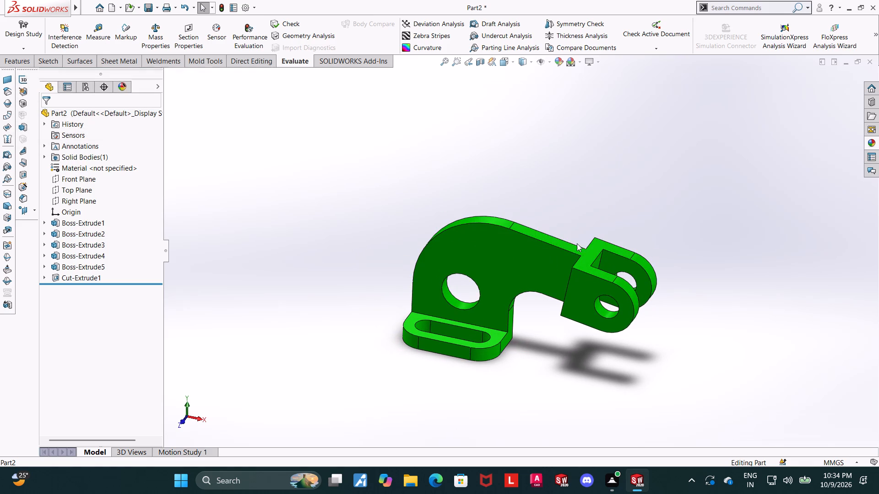
# Measure the length of the arm's straight top edge and its distance to the arm's underside face.
pyautogui.click(89, 33)
pyautogui.click(542, 233)
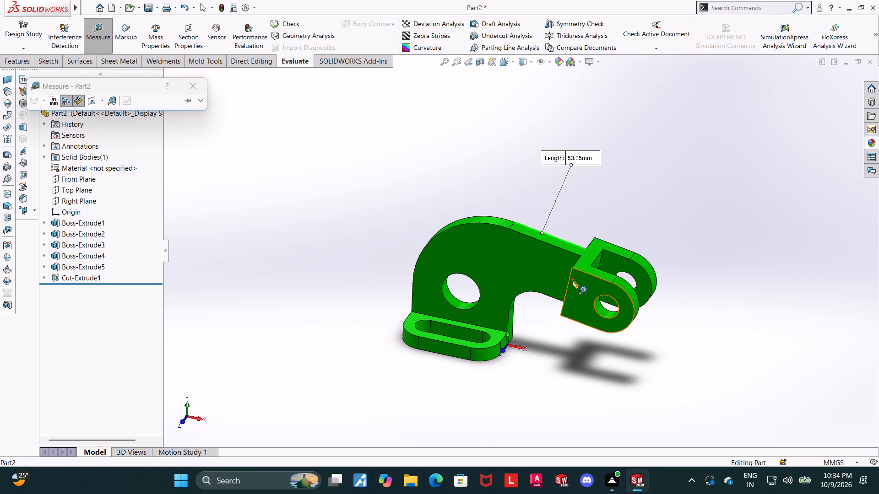
pyautogui.moveTo(562, 279); pyautogui.dragTo(584, 92, button='middle')
pyautogui.click(552, 295)
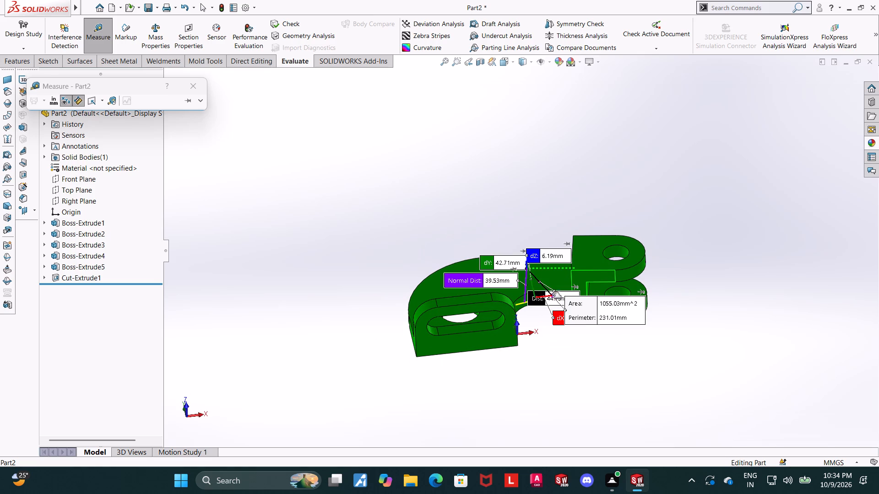
pyautogui.moveTo(562, 203); pyautogui.dragTo(544, 290, button='middle')
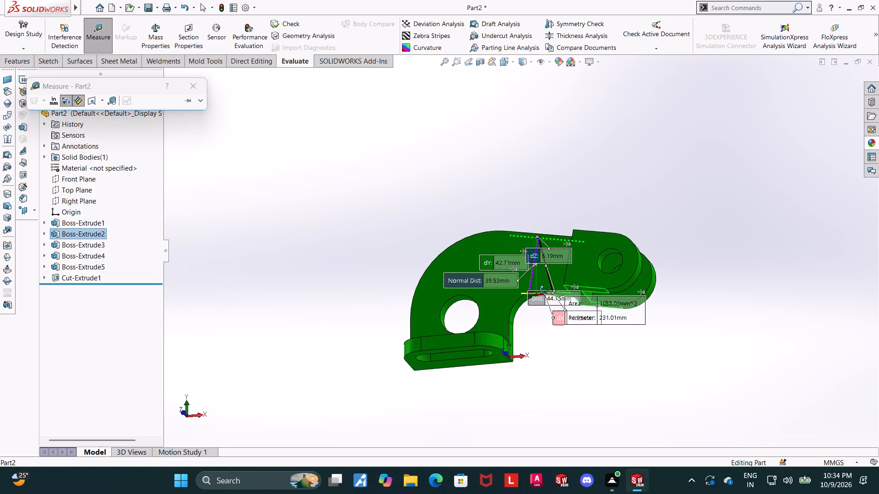
pyautogui.moveTo(544, 290); pyautogui.dragTo(543, 364, button='middle')
pyautogui.scroll(-4, 581, 210)
pyautogui.press('Escape')
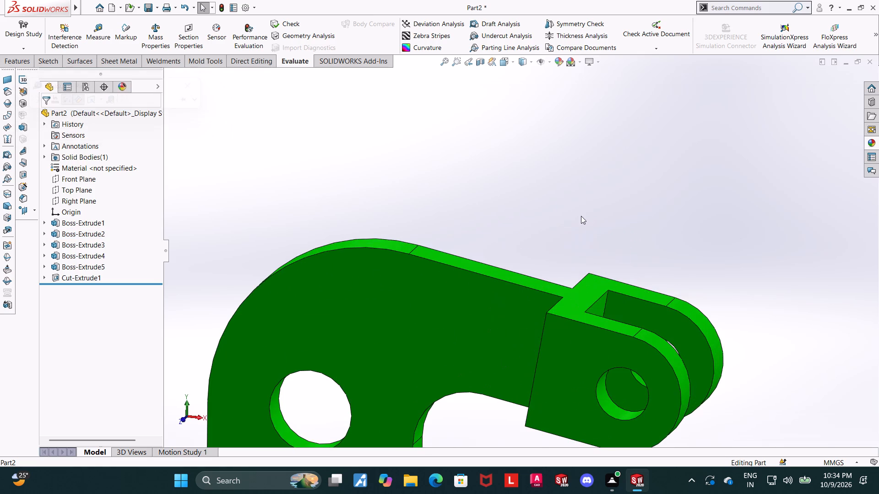
# View the finished green bracket in isometric orientation, enlarged to fill the view.
pyautogui.scroll(5, 581, 217)
pyautogui.scroll(-3, 478, 306)
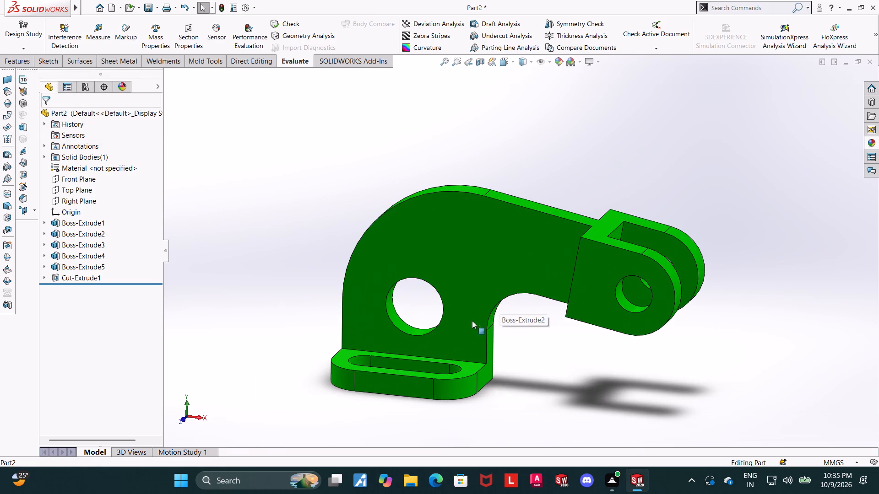
pyautogui.moveTo(488, 376); pyautogui.dragTo(484, 387, button='middle')
pyautogui.hotkey('ctrl', '7')
pyautogui.scroll(-1, 557, 223)
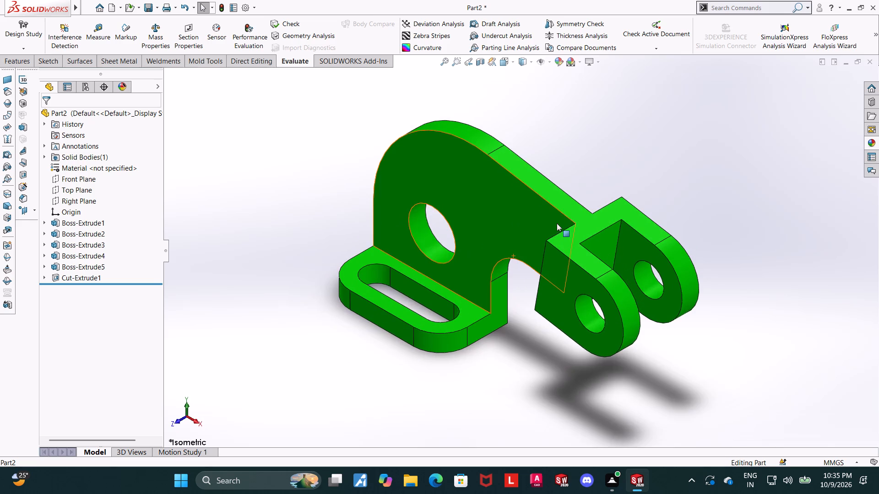
pyautogui.scroll(-1, 566, 203)
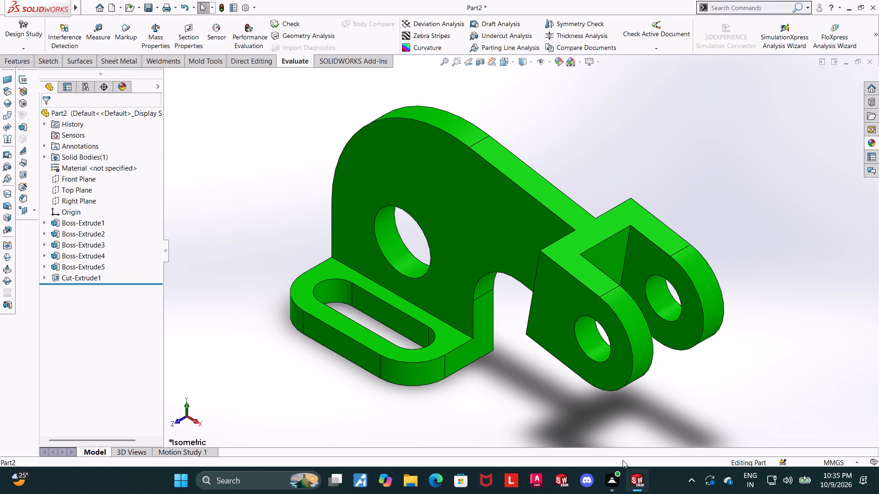
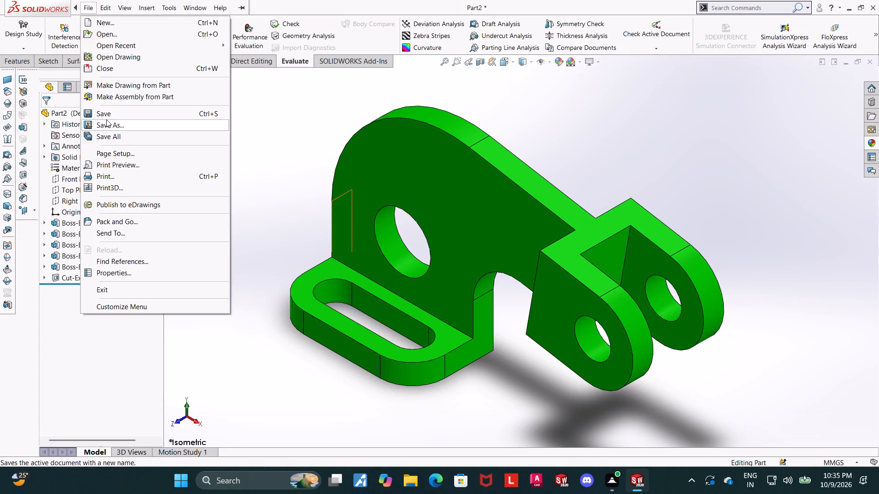
# Save the part in Downloads as a SOLIDWORKS Part named "slotted clevis anchor bracket".
pyautogui.click(106, 119)
pyautogui.write('slotted clevis anchor bracket')
pyautogui.press('space')
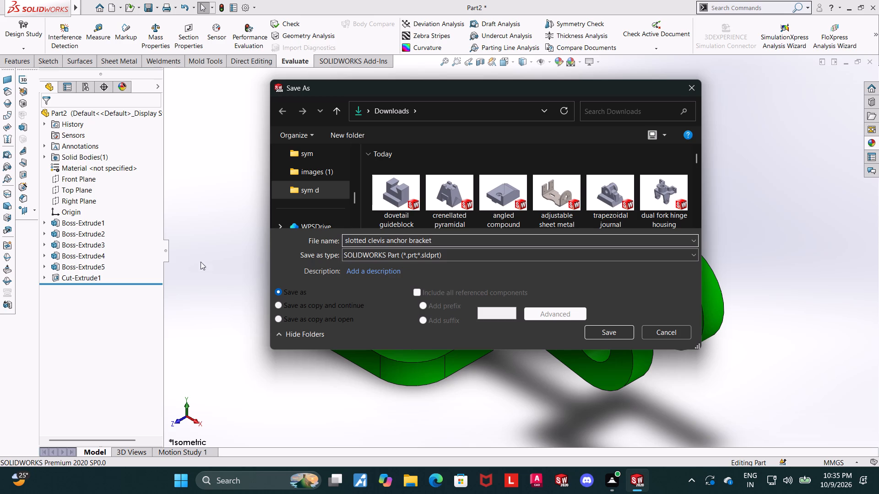
pyautogui.click(607, 327)
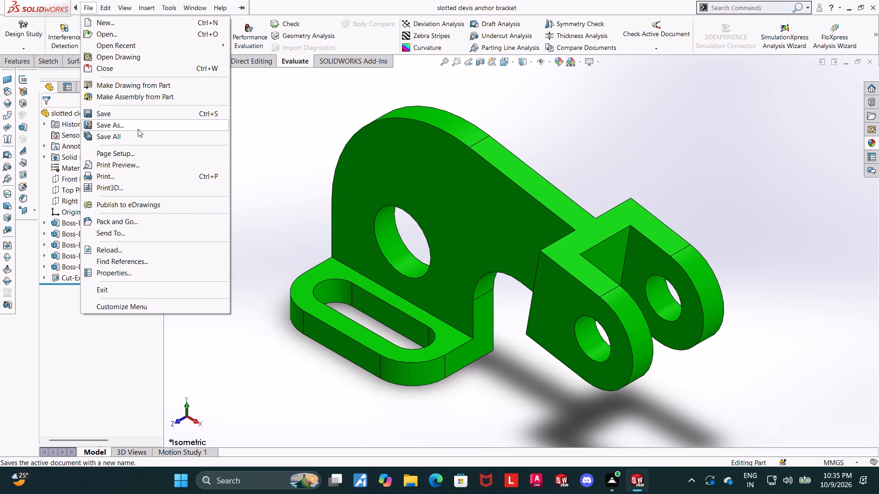
# Save a copy of the bracket in Adobe Portable Document Format (*.pdf).
pyautogui.click(138, 129)
pyautogui.click(369, 253)
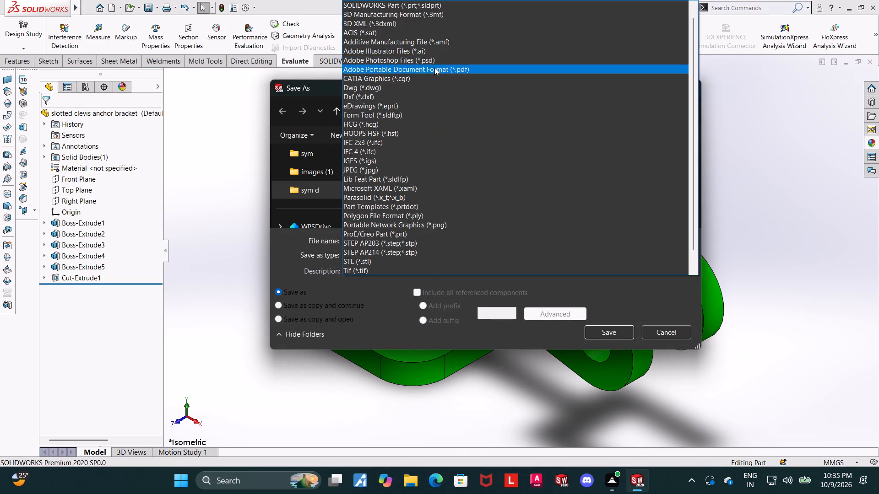
pyautogui.click(434, 68)
pyautogui.click(597, 351)
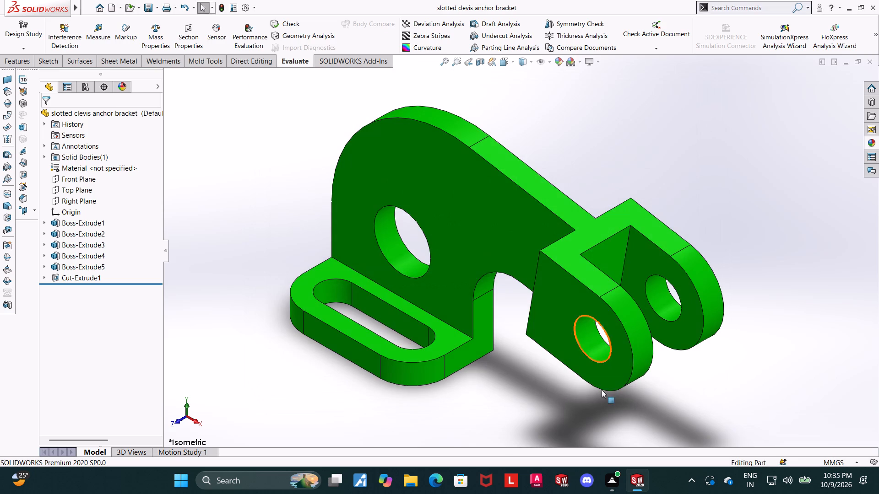